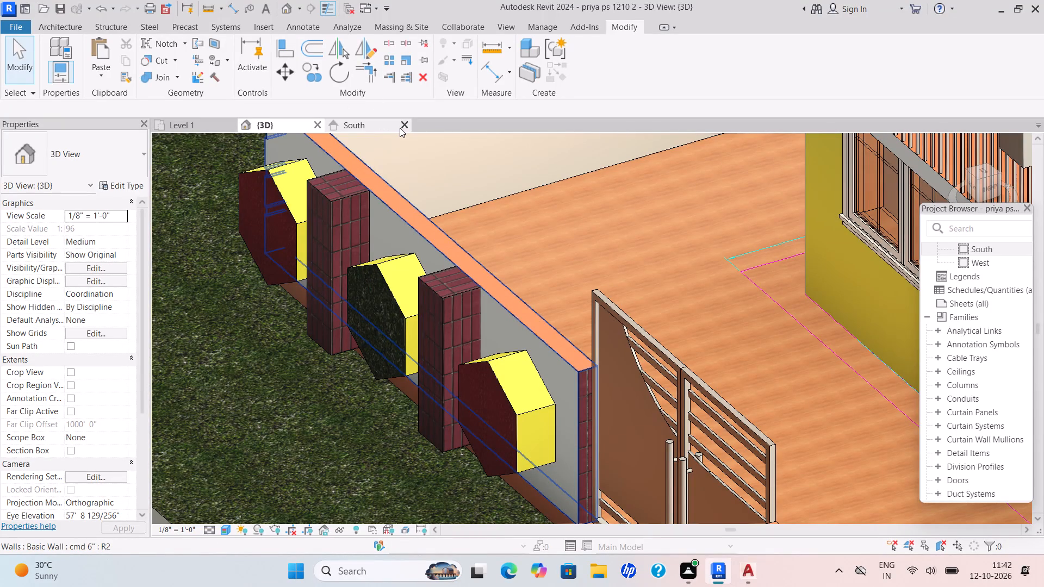
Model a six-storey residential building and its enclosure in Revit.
Close the South, {3D} and Level 1 views of the open project to return to the start page.
left_click(400, 128)
left_click(318, 127)
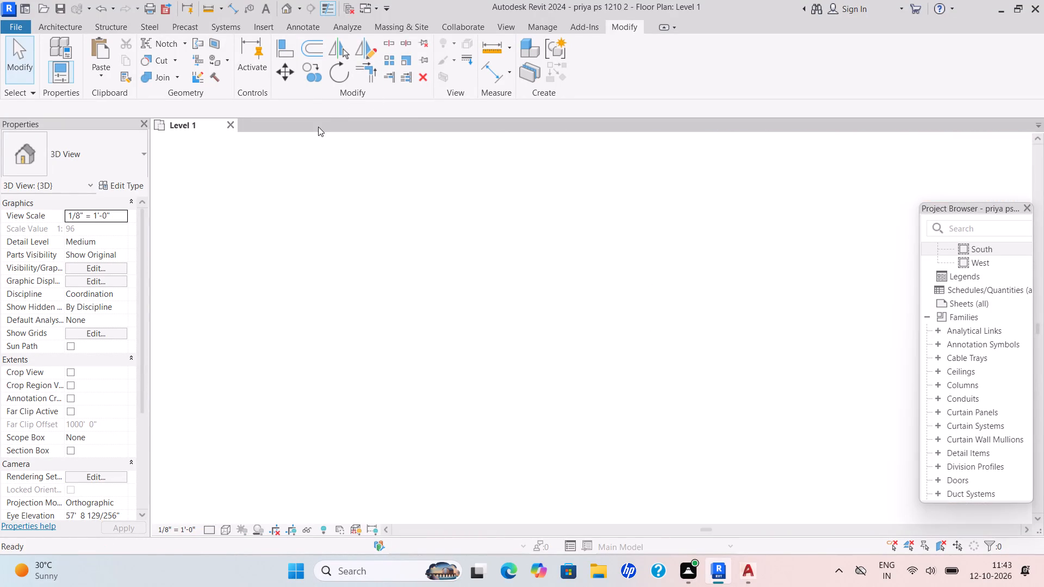
left_click(233, 125)
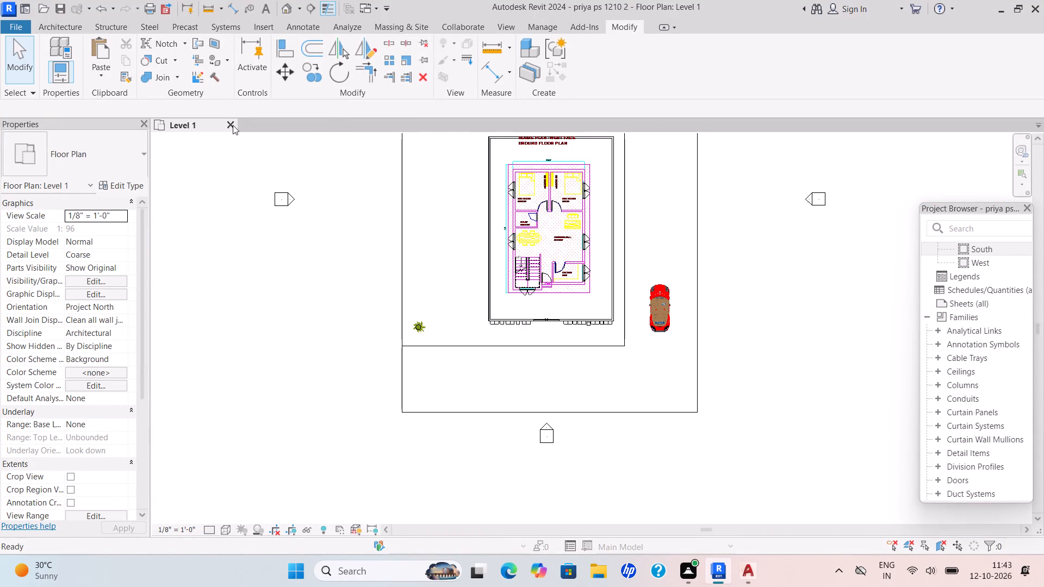
Create a new project from the default.rte template in the English-Imperial templates folder.
left_click(109, 197)
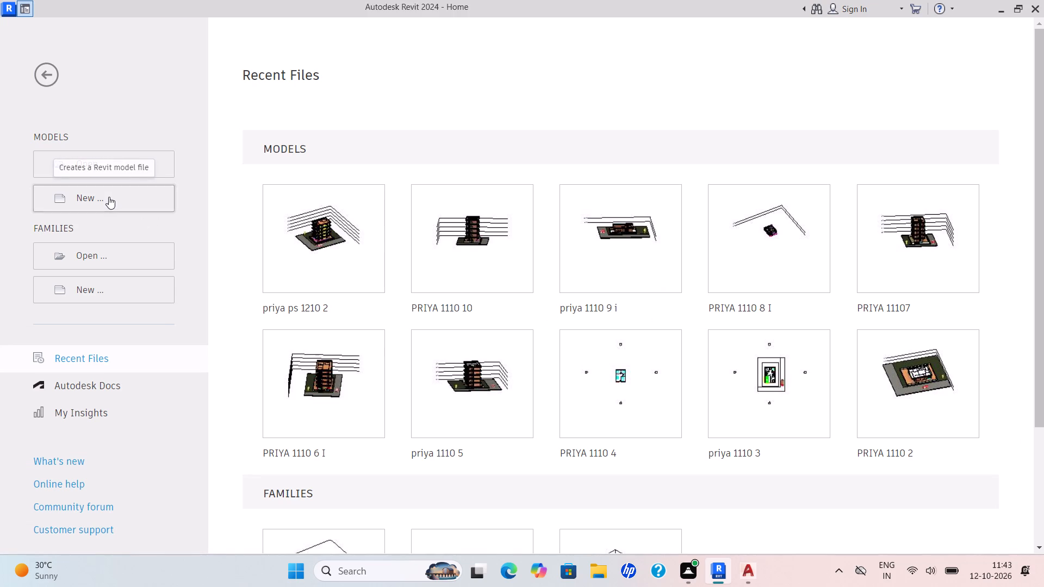
left_click(564, 258)
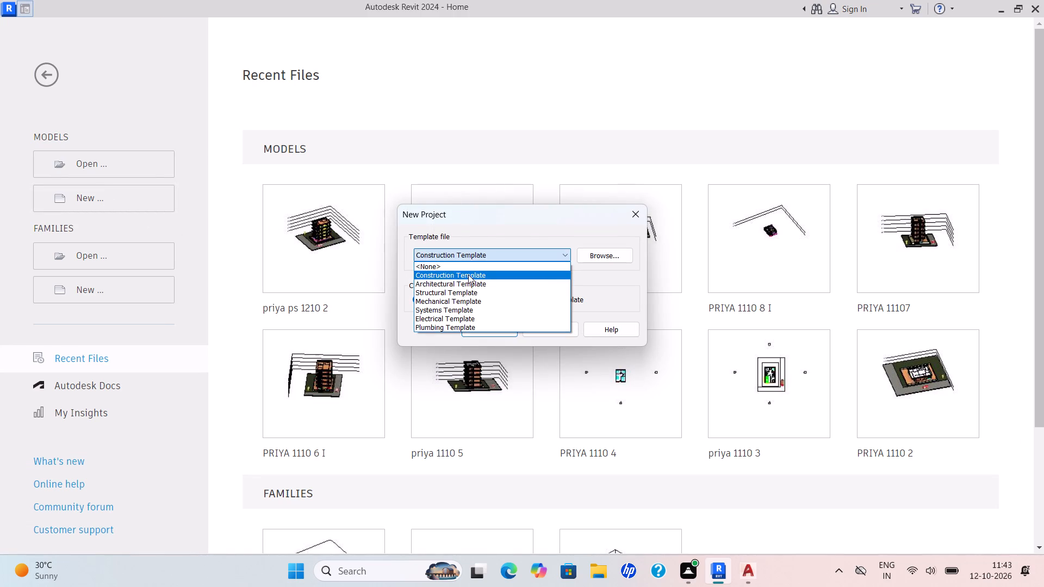
left_click(457, 284)
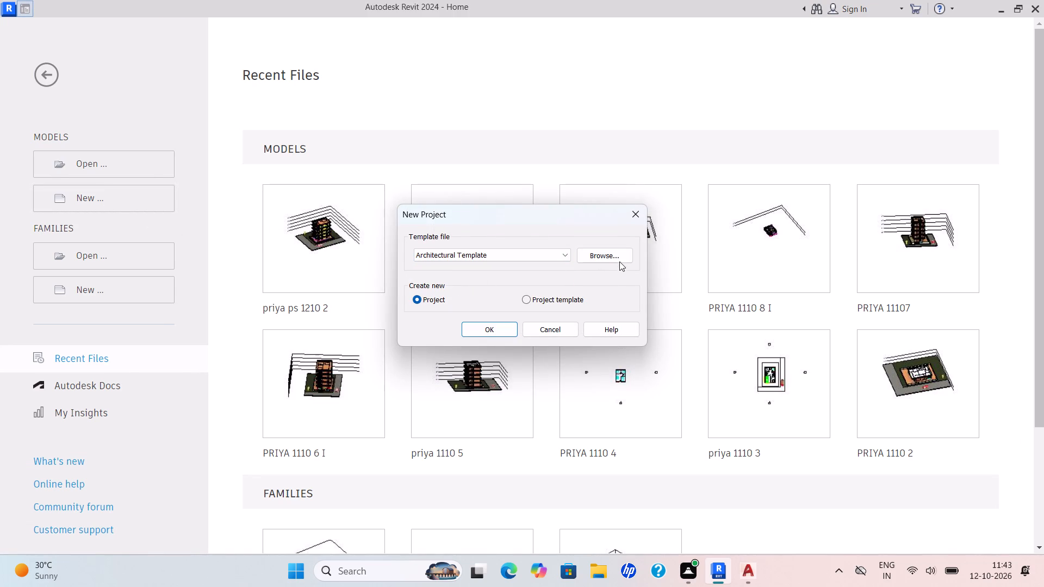
left_click(618, 257)
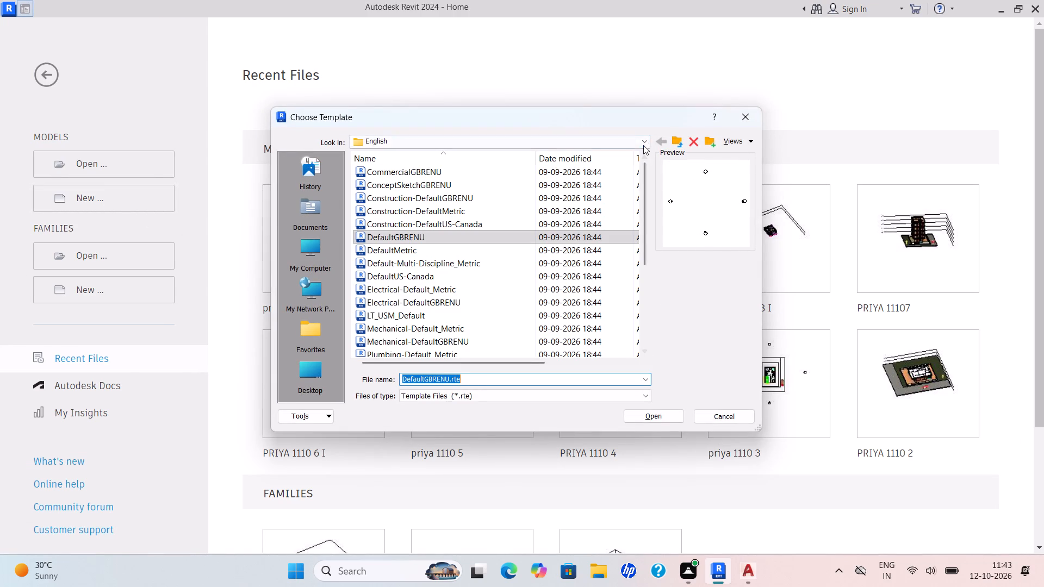
left_click(643, 145)
left_click(447, 223)
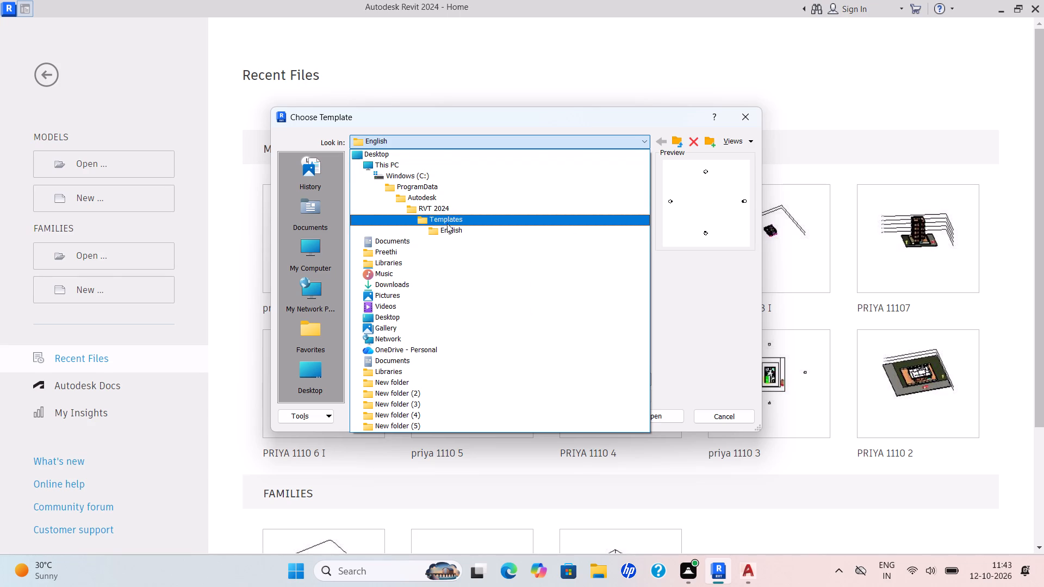
double_click(428, 211)
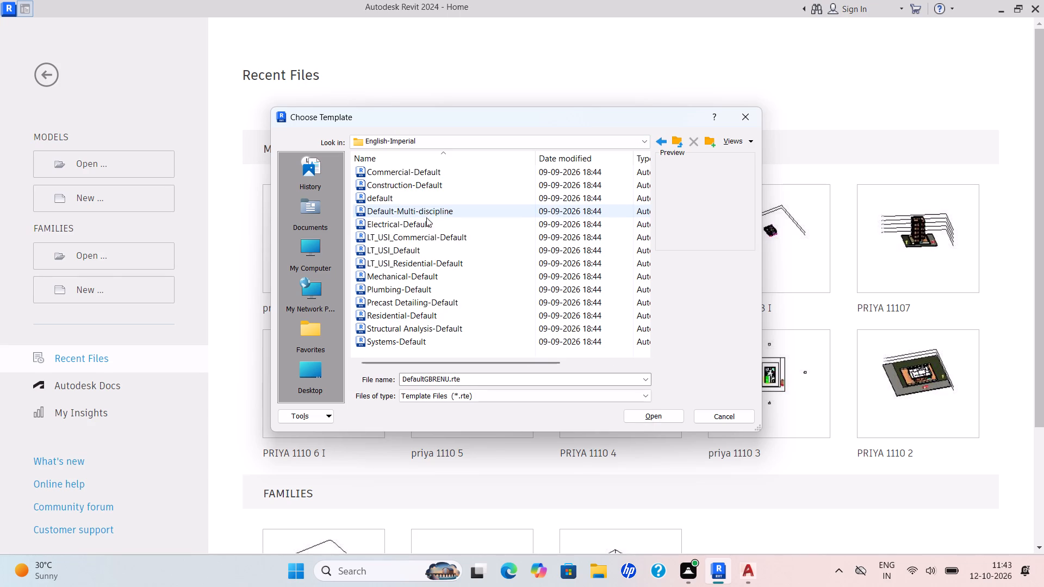
double_click(407, 201)
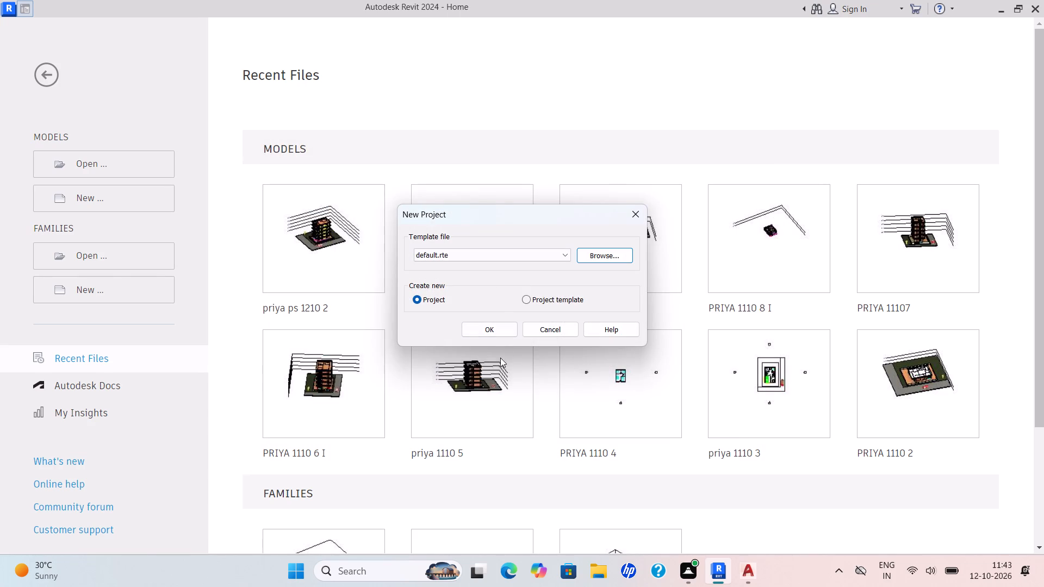
left_click(489, 327)
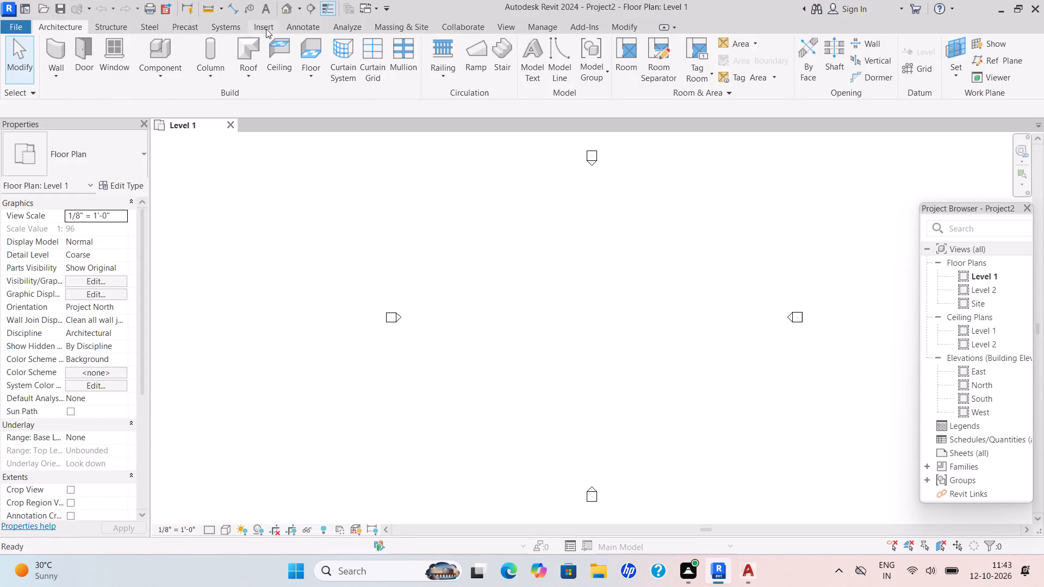
Link the CAD drawing INTERN P49.dwg from Documents into the Level 1 floor plan, positioned Auto - Center to Center.
left_click(271, 24)
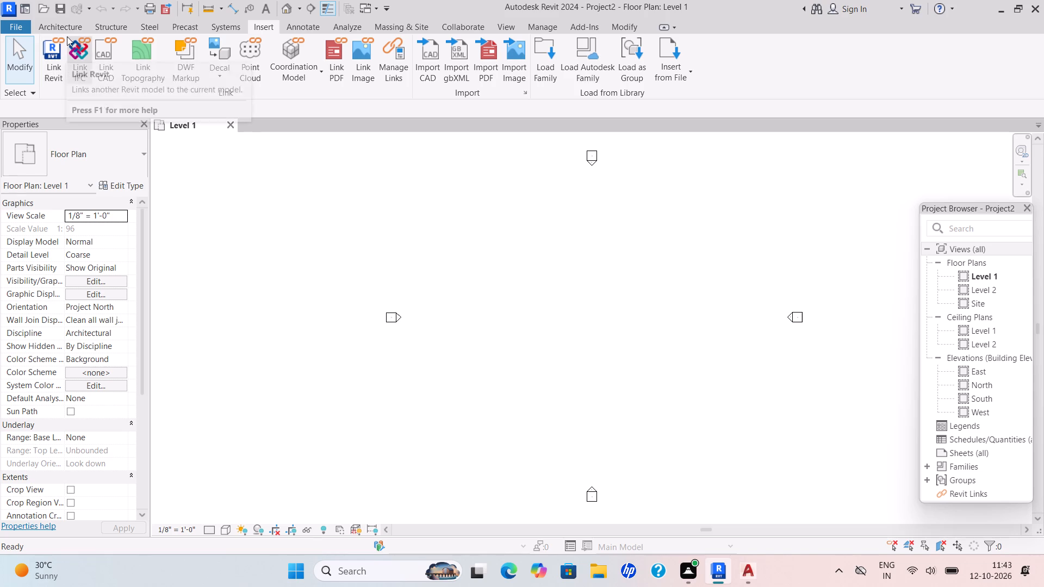
left_click(101, 62)
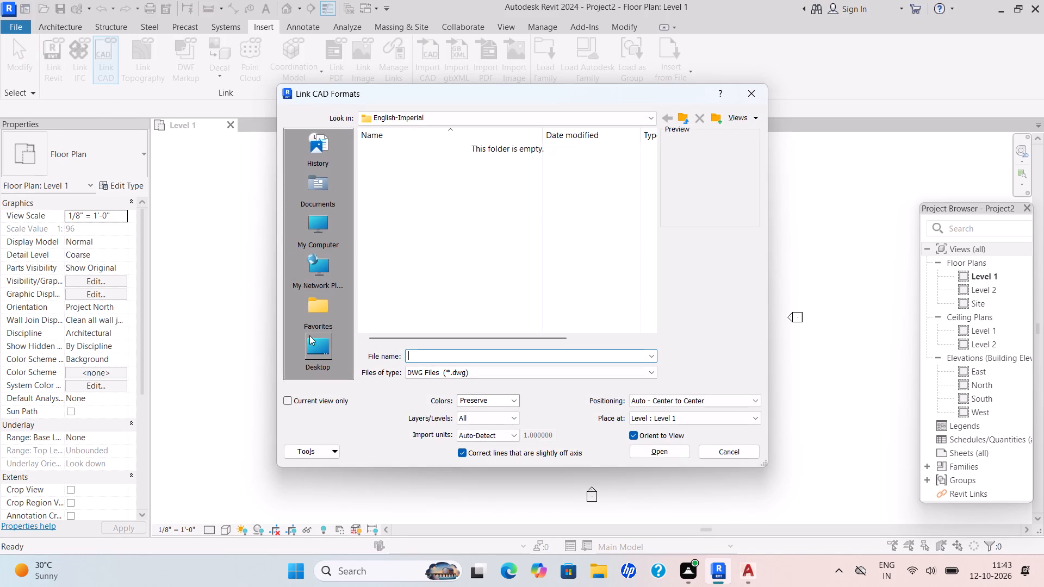
double_click(323, 205)
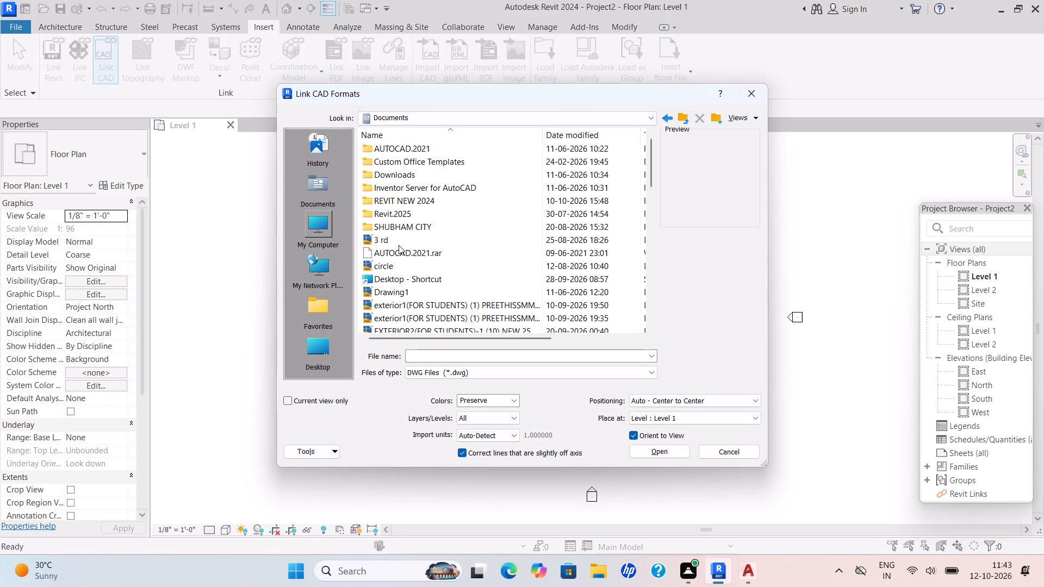
scroll(407, 249, "down", 4)
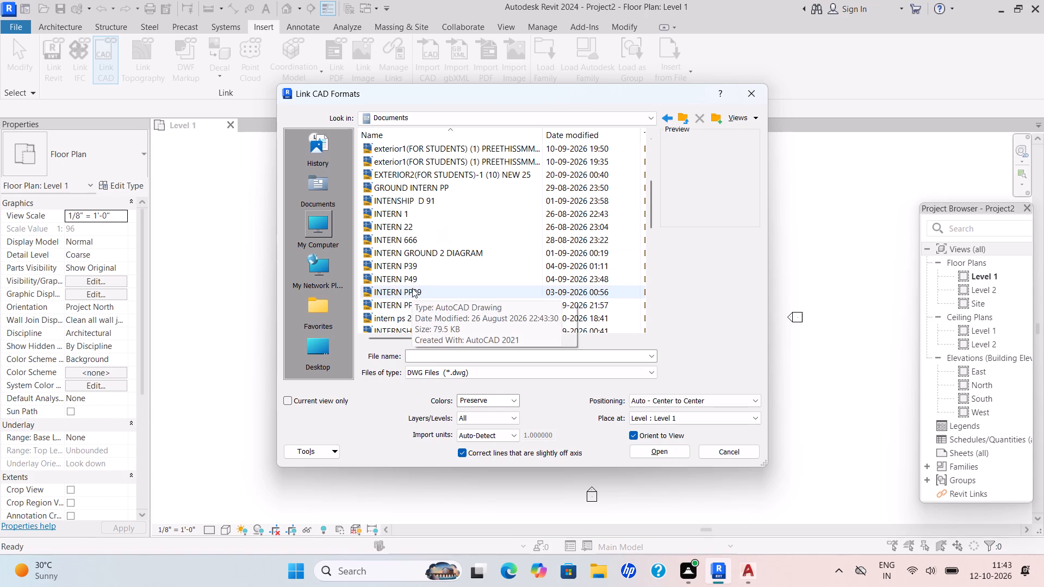
left_click(411, 280)
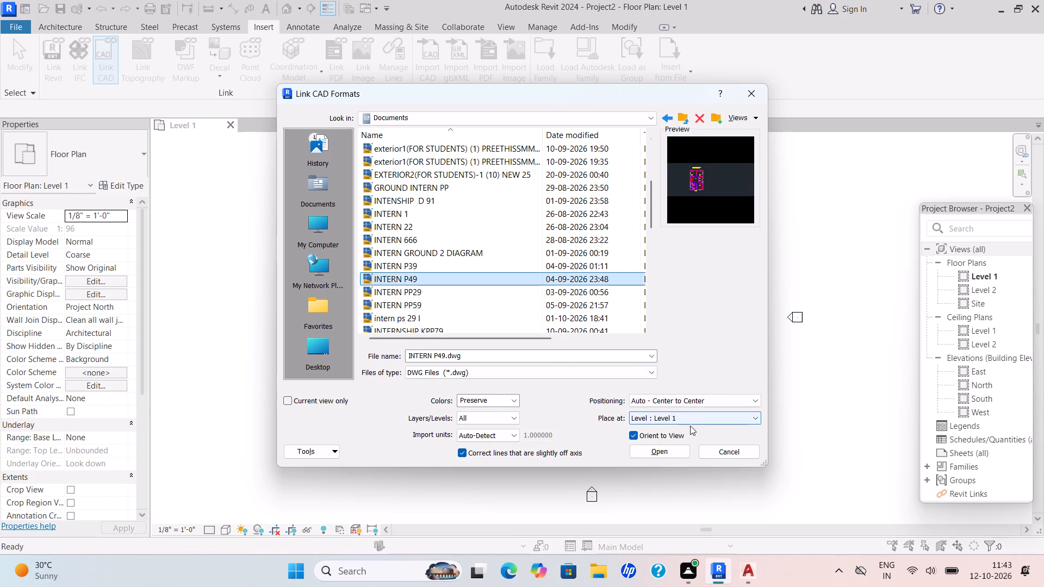
left_click(660, 449)
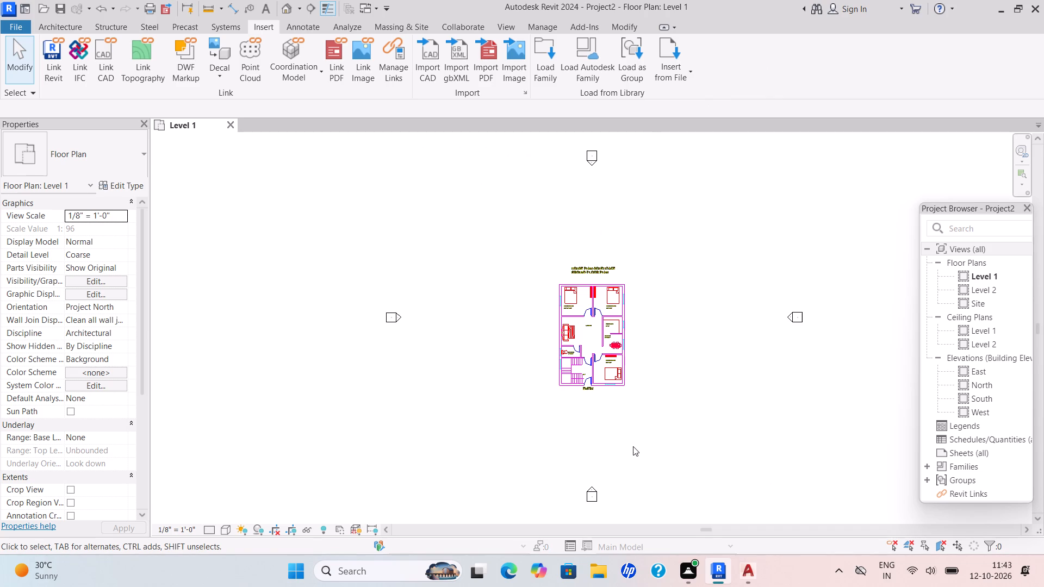
Start the Wall tool and duplicate the Generic - 8" basic wall type under the name WALL 9".
scroll(639, 438, "up", 2)
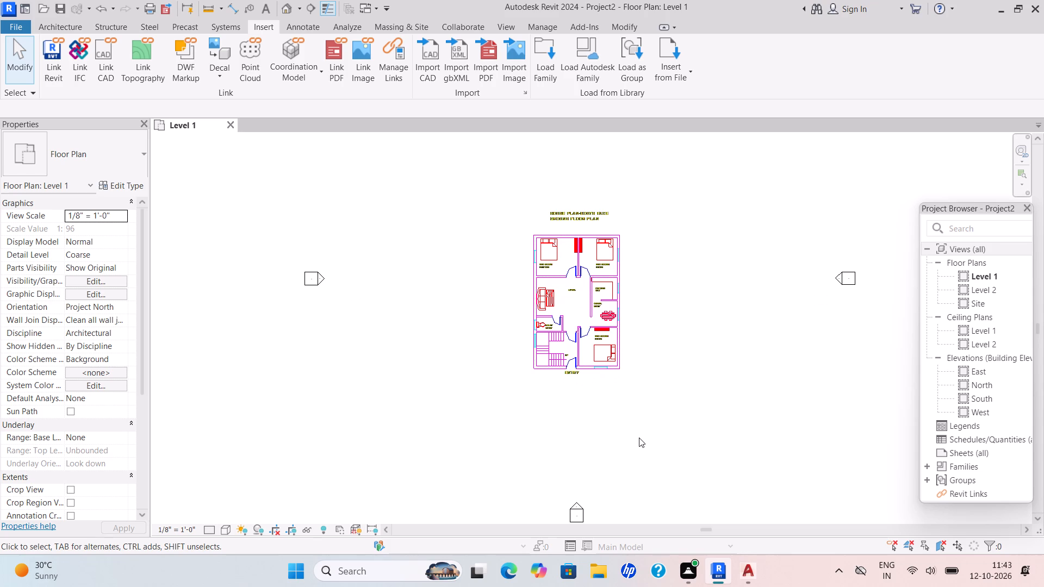
scroll(626, 292, "up", 7)
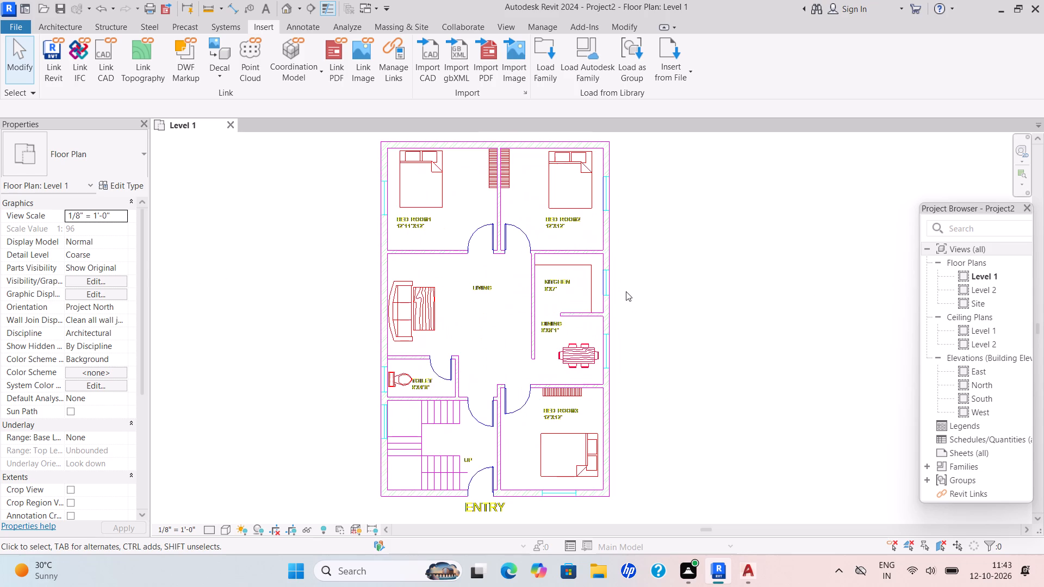
scroll(623, 304, "up", 1)
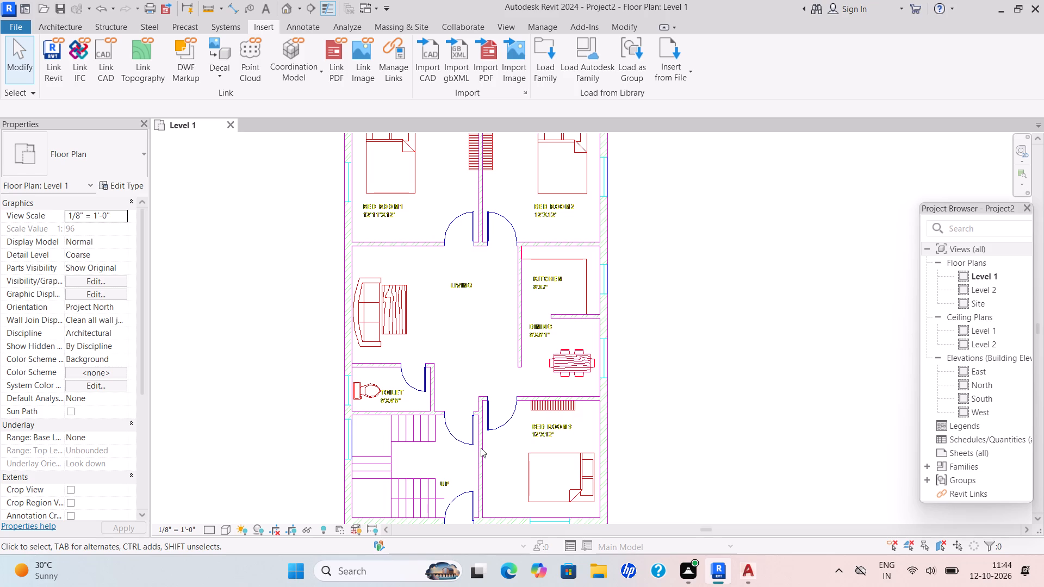
scroll(382, 331, "down", 3)
scroll(462, 245, "up", 1)
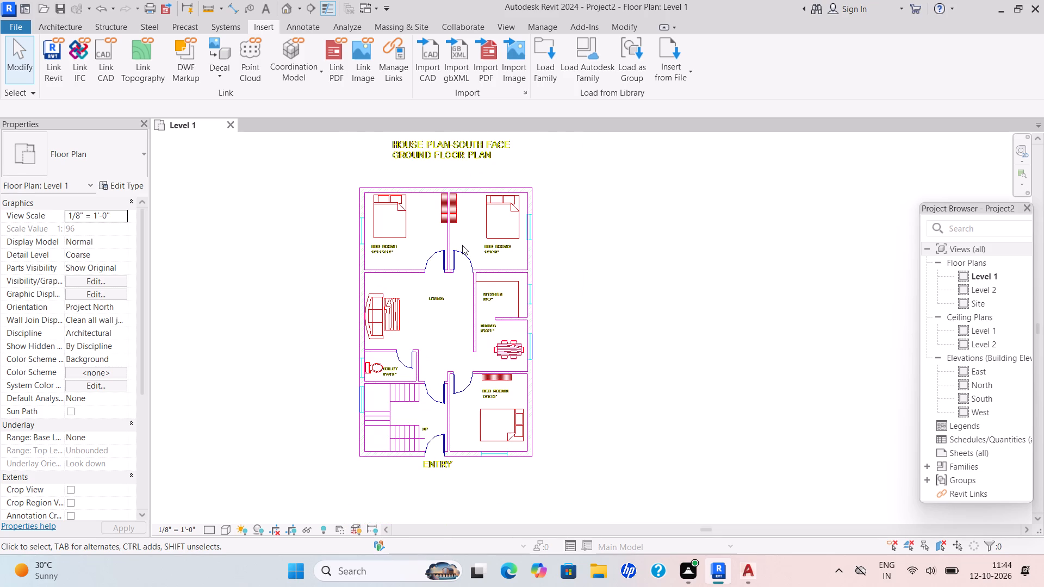
scroll(462, 245, "up", 3)
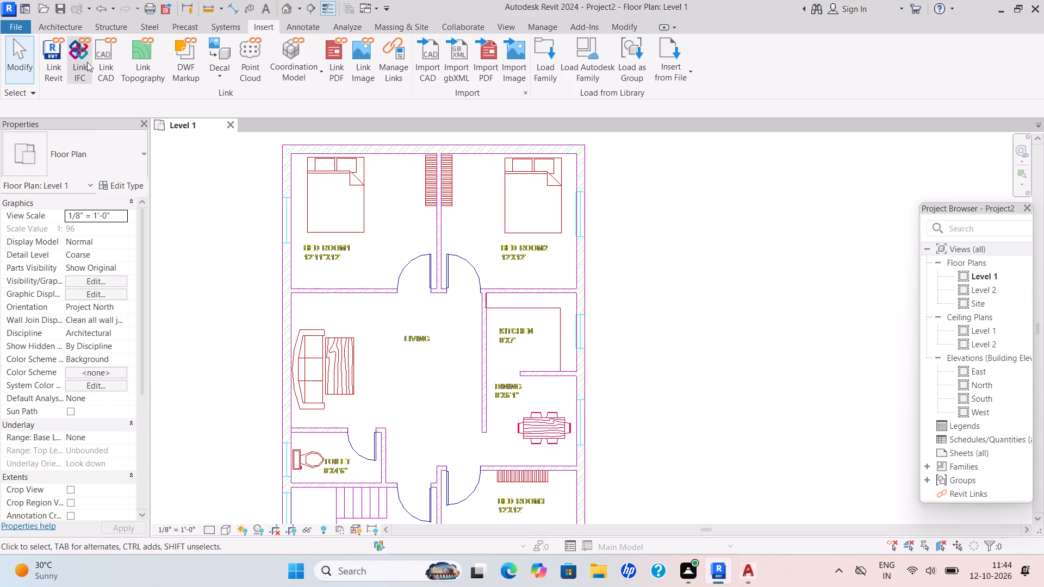
left_click(73, 27)
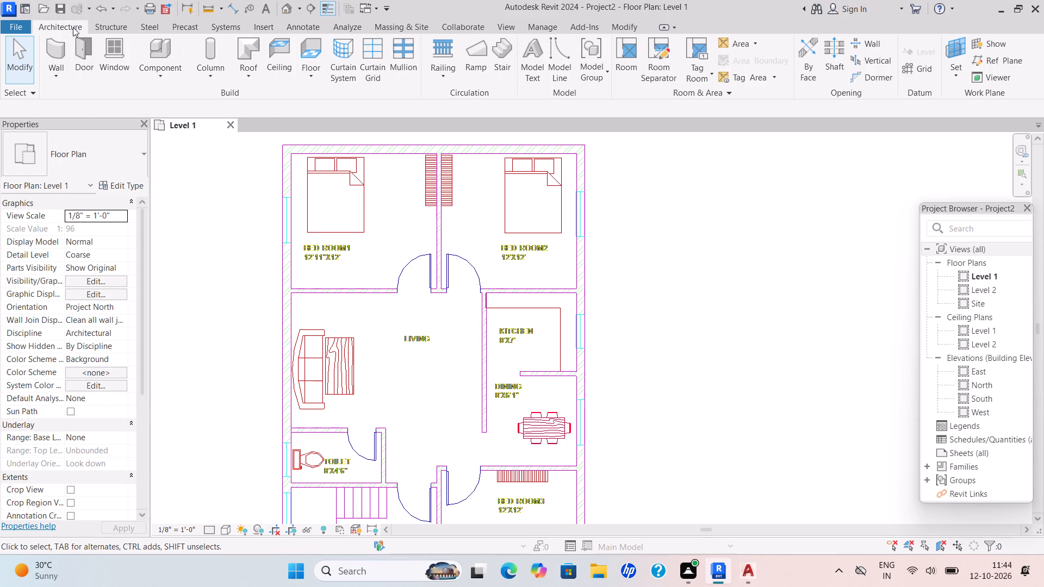
left_click(62, 73)
left_click(84, 101)
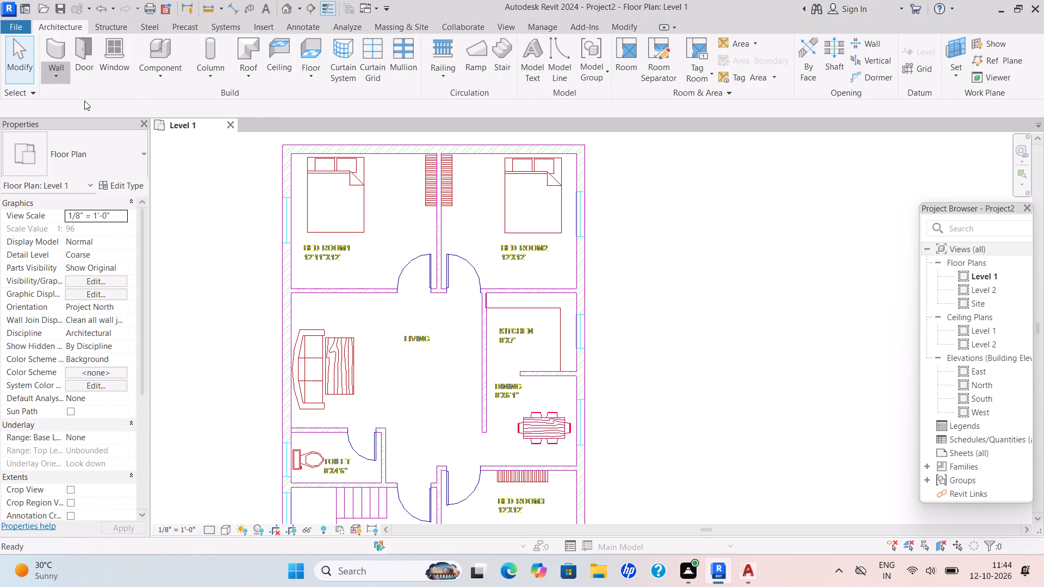
left_click(129, 185)
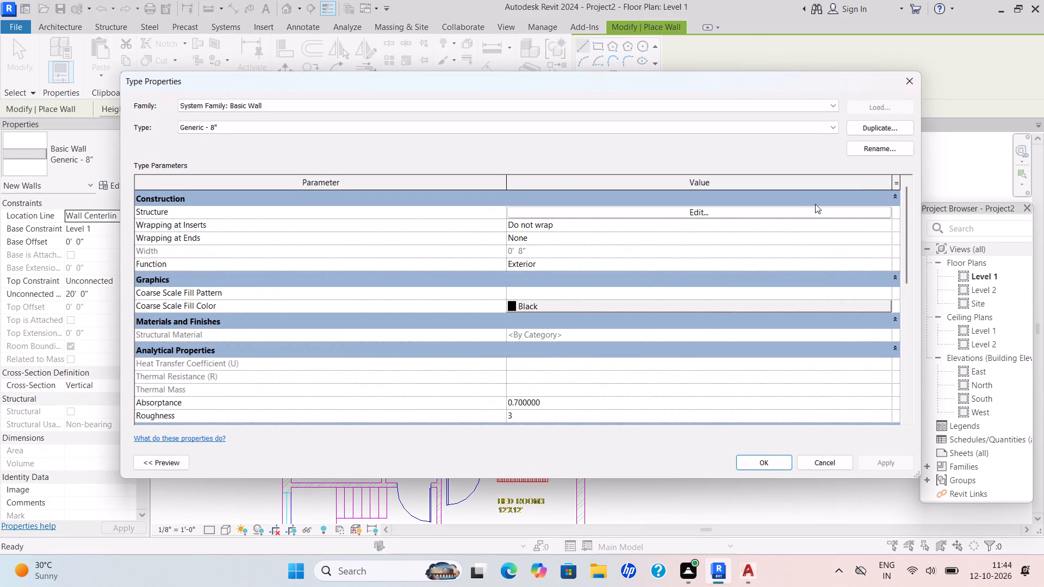
left_click(896, 128)
key("BackSpace")
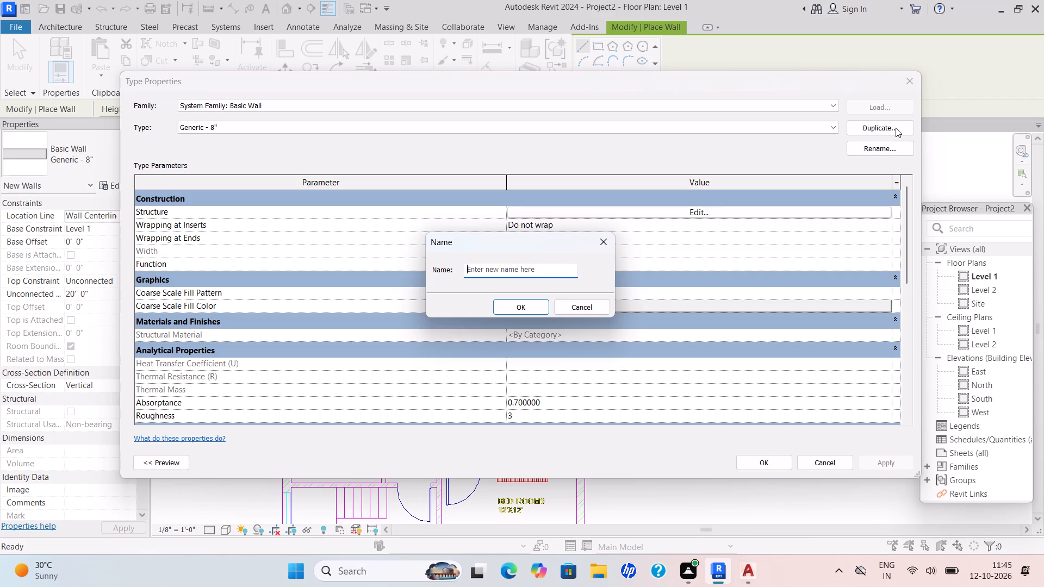
type("WALL 9\"")
key("Return")
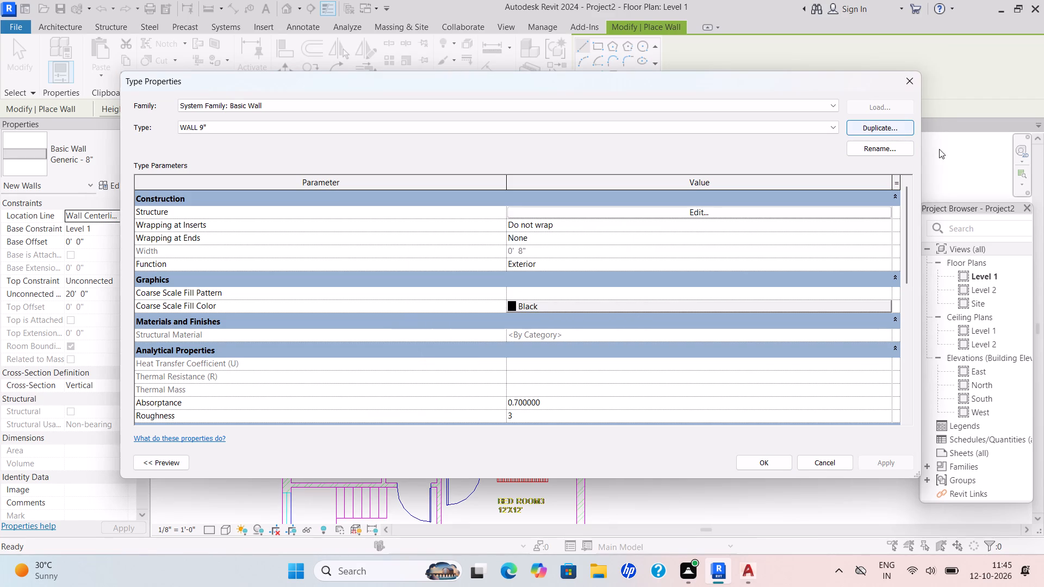
Set the structure layer of the WALL 9" type to a thickness of 9" and apply the type.
left_click(699, 216)
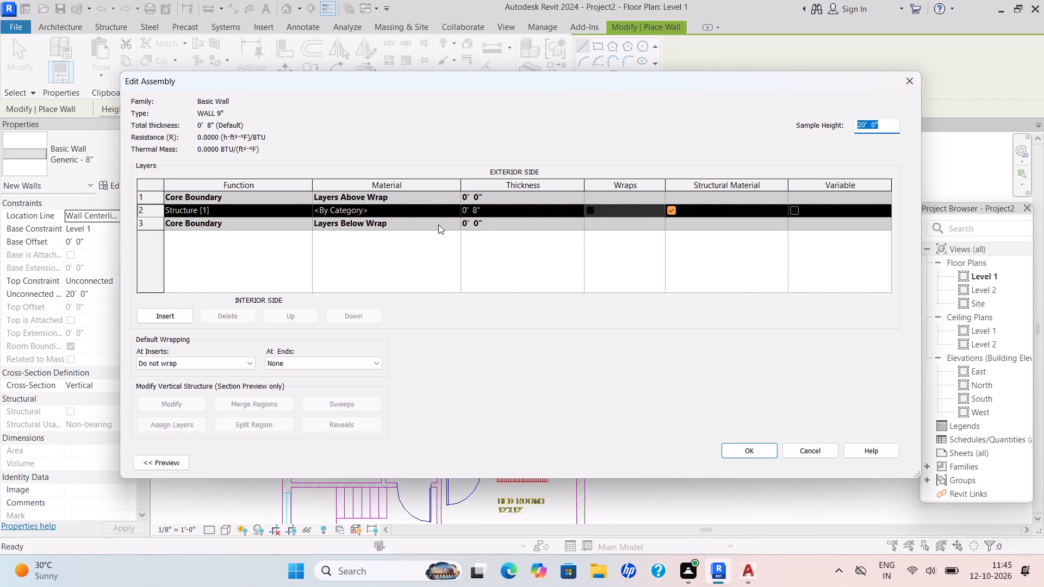
left_click_drag(492, 209, 455, 217)
key("BackSpace")
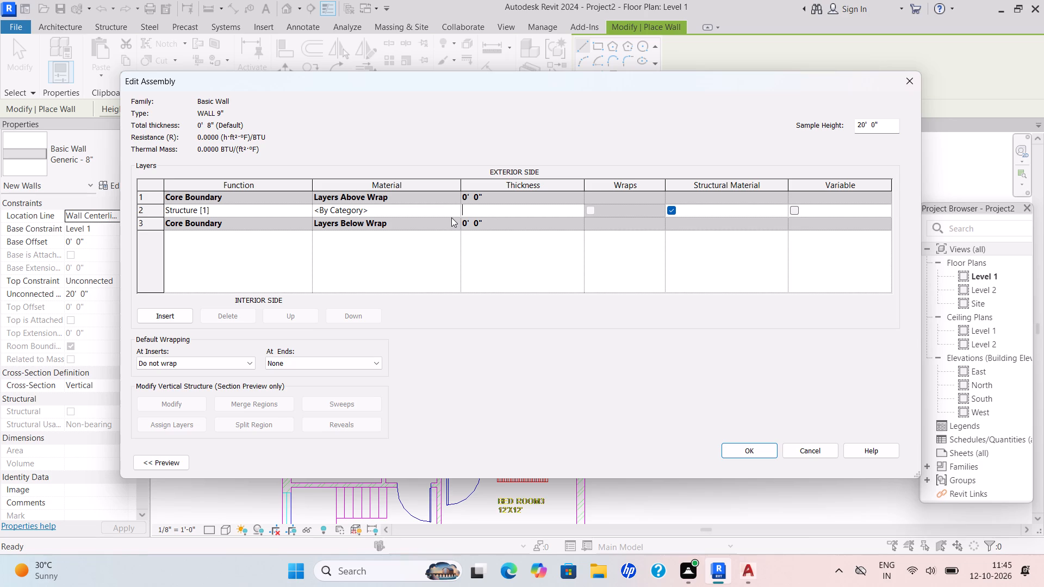
type("9\"")
key("Return")
left_click(756, 454)
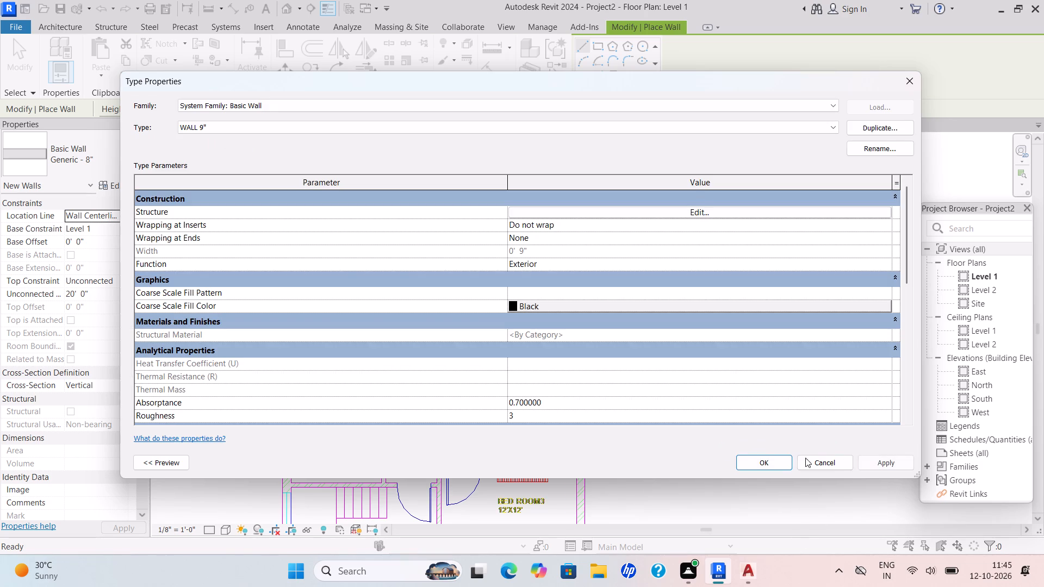
left_click(885, 461)
left_click(779, 464)
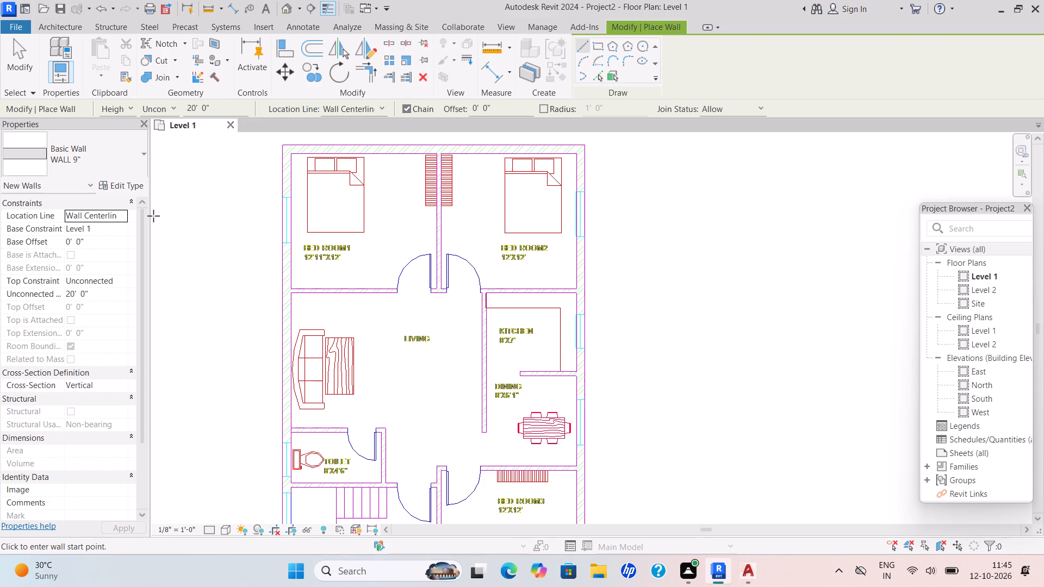
Set the new walls' location line to Finish Face: Interior and their unconnected height to 10'.
left_click(121, 220)
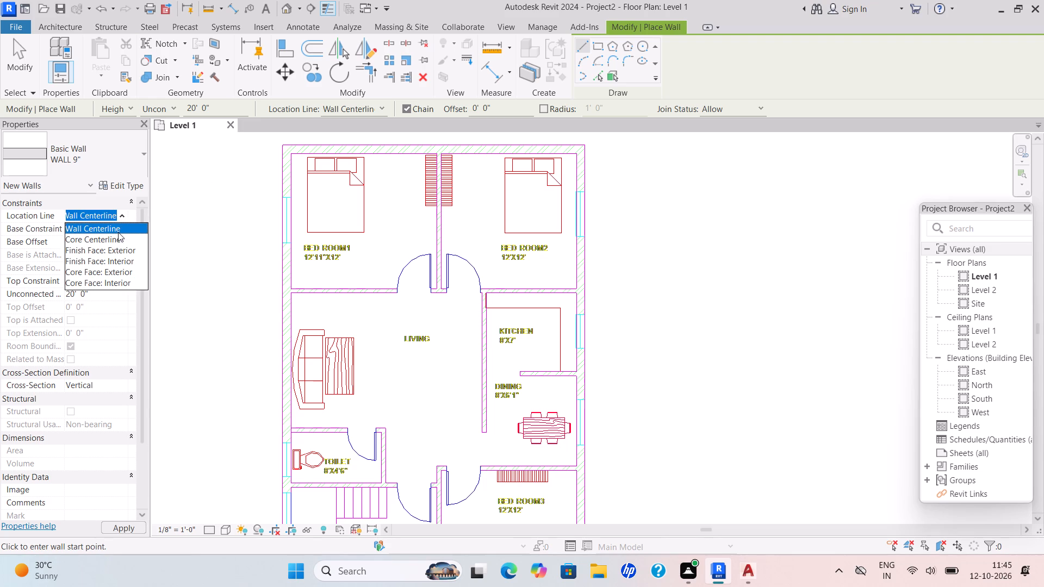
left_click(136, 262)
left_click_drag(88, 295, 45, 305)
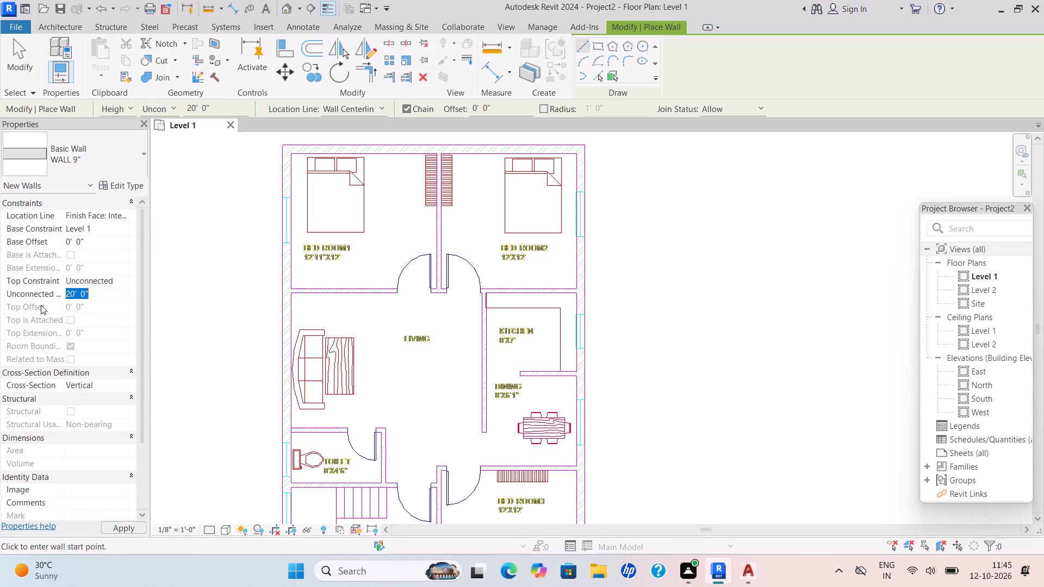
key("BackSpace")
type("10'")
key("Return")
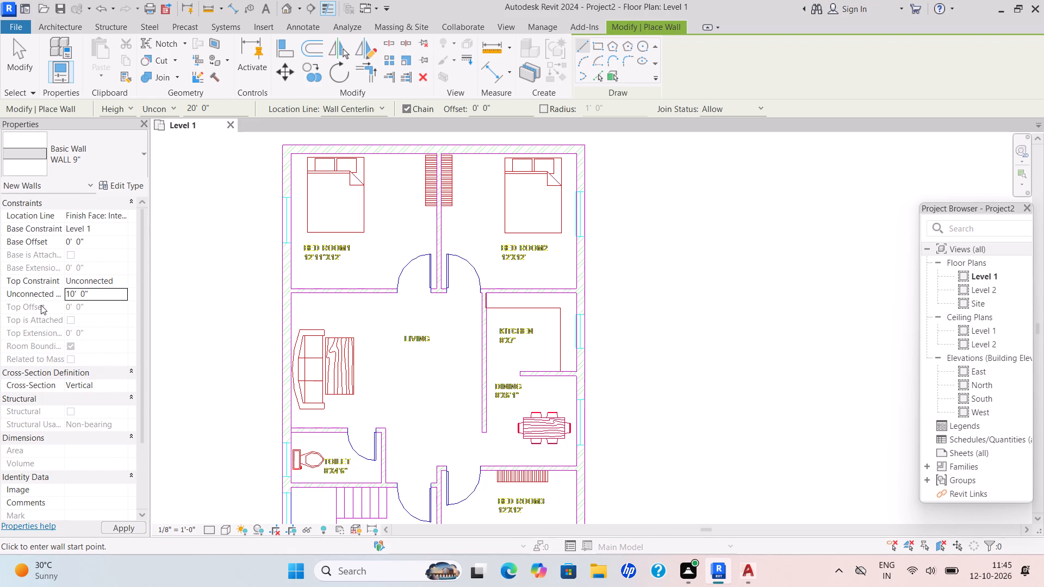
scroll(148, 207, "down", 2)
middle_click_drag(155, 247, 166, 295)
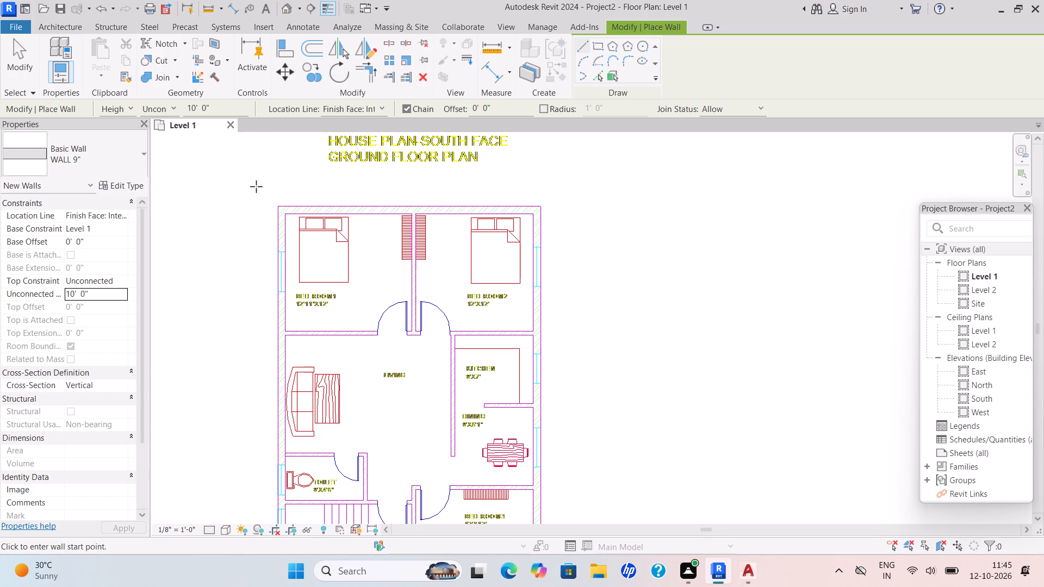
Draw the WALL 9" exterior wall along the outer edge behind Bed Rooms 1 and 2, about 26' 9 1/2" long, flipped inward over the plan.
scroll(274, 196, "up", 3)
left_click(277, 205)
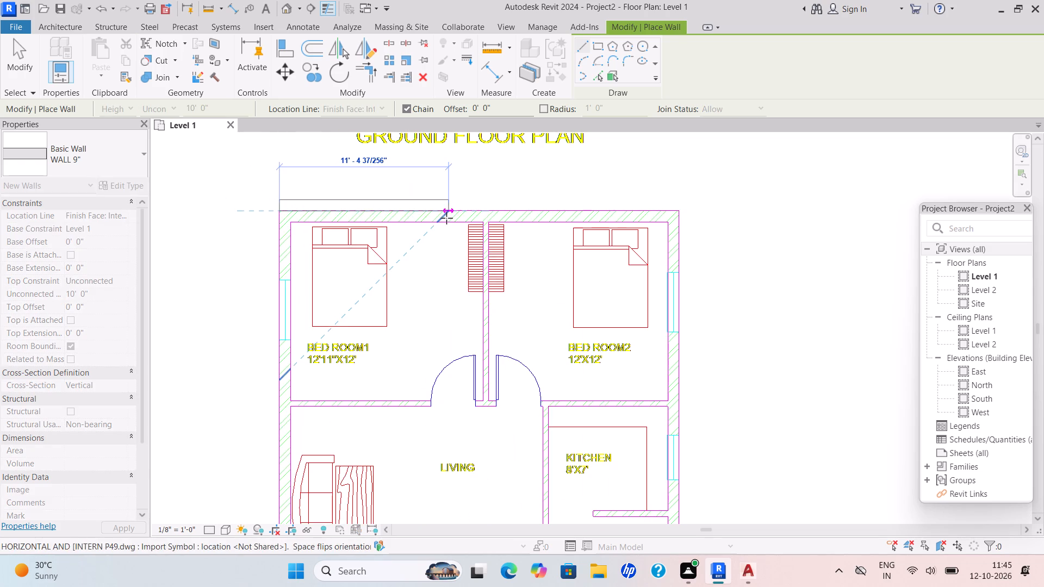
key("space")
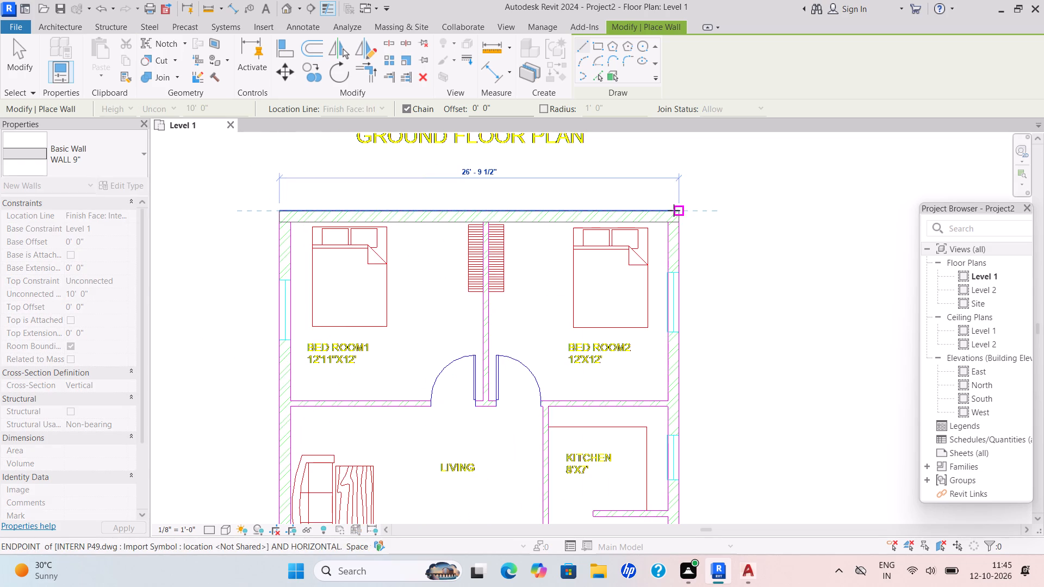
scroll(674, 210, "up", 5)
left_click(689, 207)
Continue the exterior wall along the kitchen and dining side to the plan's outer corner beside Bed Room 3.
scroll(669, 358, "down", 1)
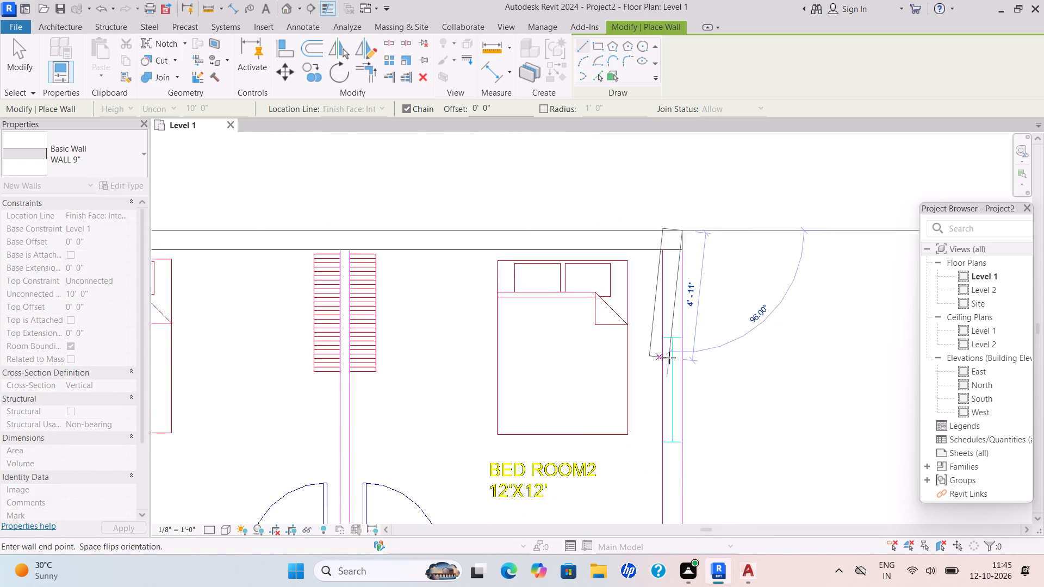
scroll(669, 358, "down", 3)
middle_click_drag(668, 358, 610, 152)
scroll(610, 435, "down", 3)
middle_click_drag(606, 435, 617, 270)
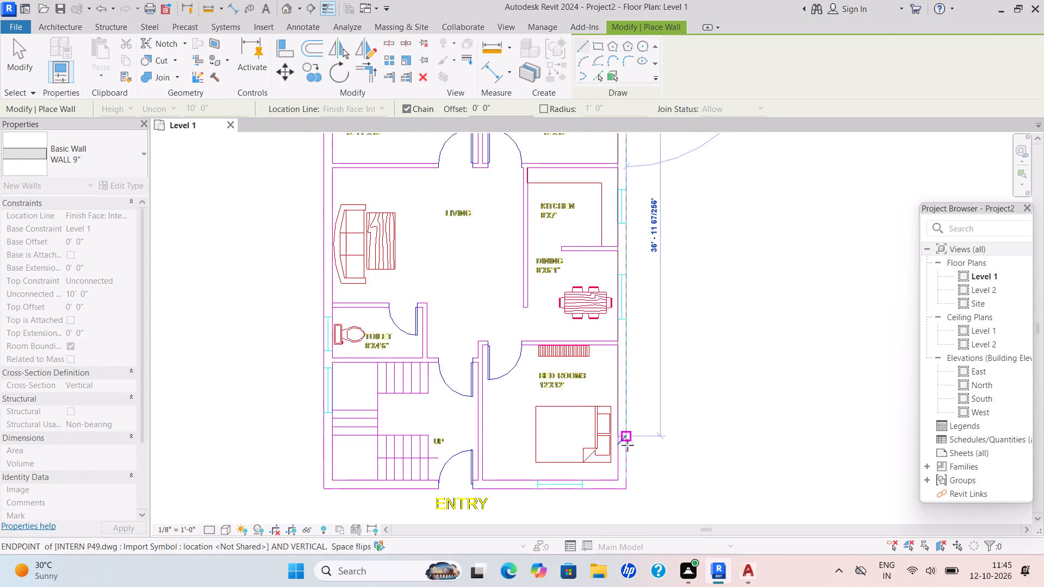
middle_click_drag(636, 453, 613, 334)
scroll(636, 453, "down", 1)
scroll(608, 375, "up", 9)
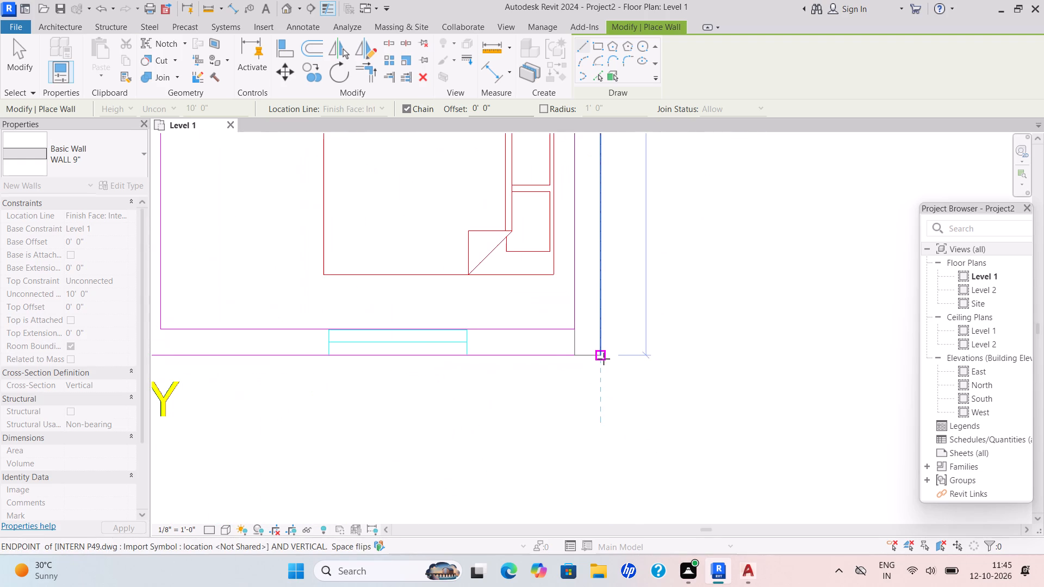
scroll(604, 358, "up", 3)
left_click(604, 355)
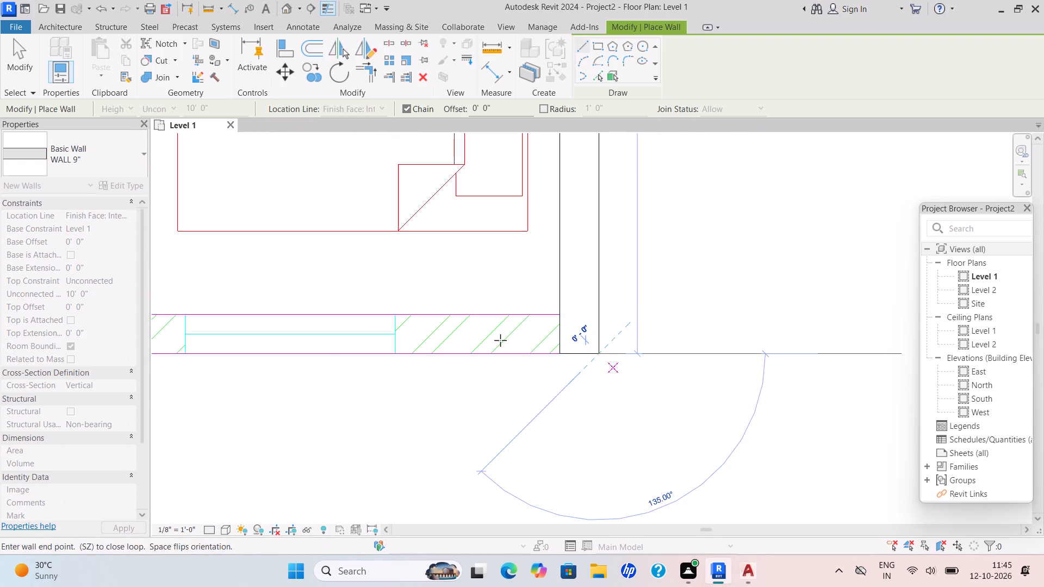
Continue the exterior wall along the entry side to the outer corner by the staircase, about 26' 9 1/2" long.
middle_click_drag(381, 356, 538, 357)
scroll(512, 358, "down", 3)
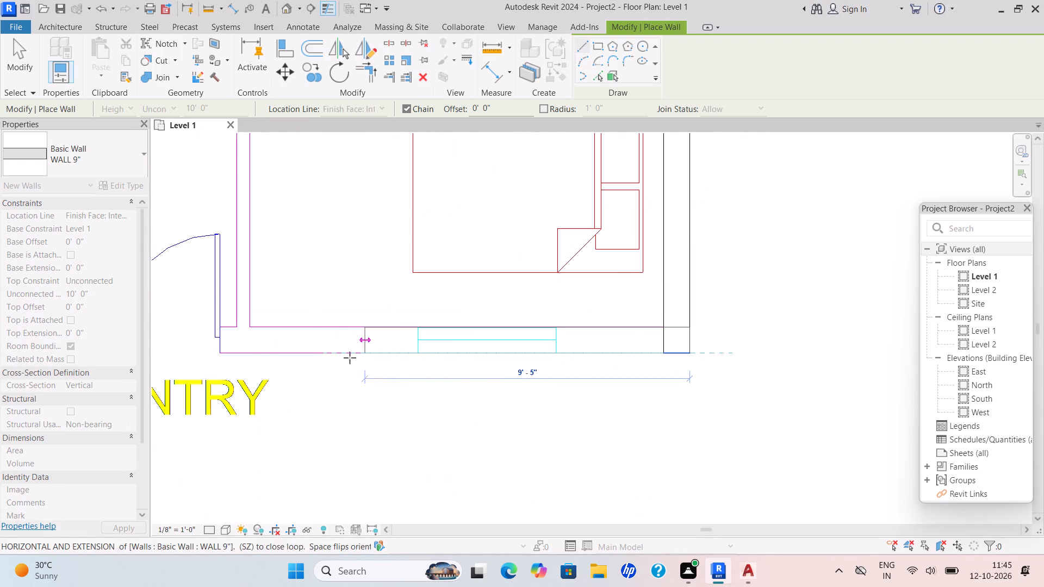
middle_click_drag(215, 351, 463, 349)
scroll(334, 351, "down", 2)
middle_click_drag(286, 356, 325, 357)
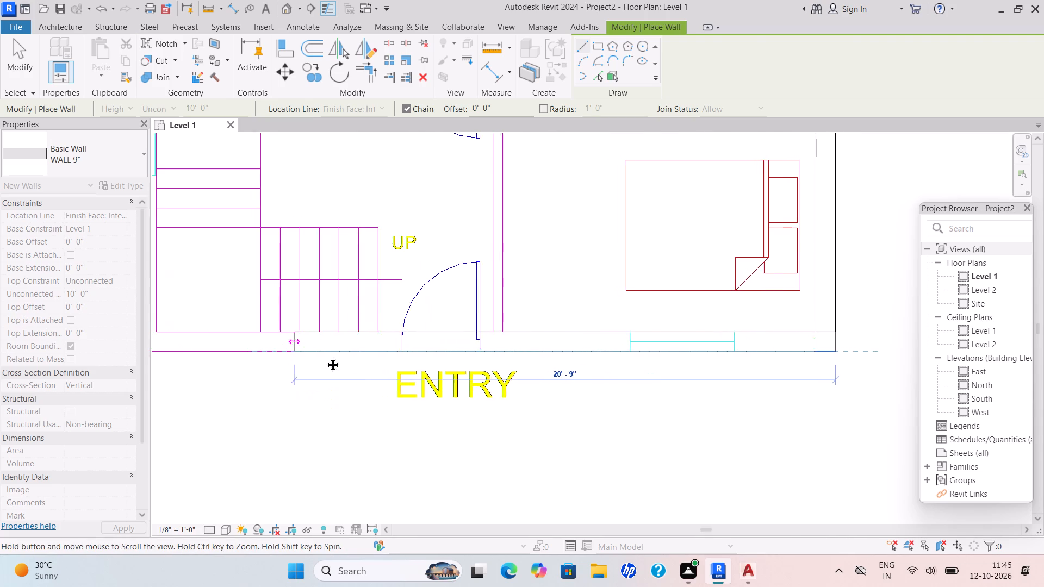
scroll(338, 357, "down", 2)
middle_click_drag(325, 357, 381, 357)
scroll(262, 352, "up", 4)
left_click(262, 352)
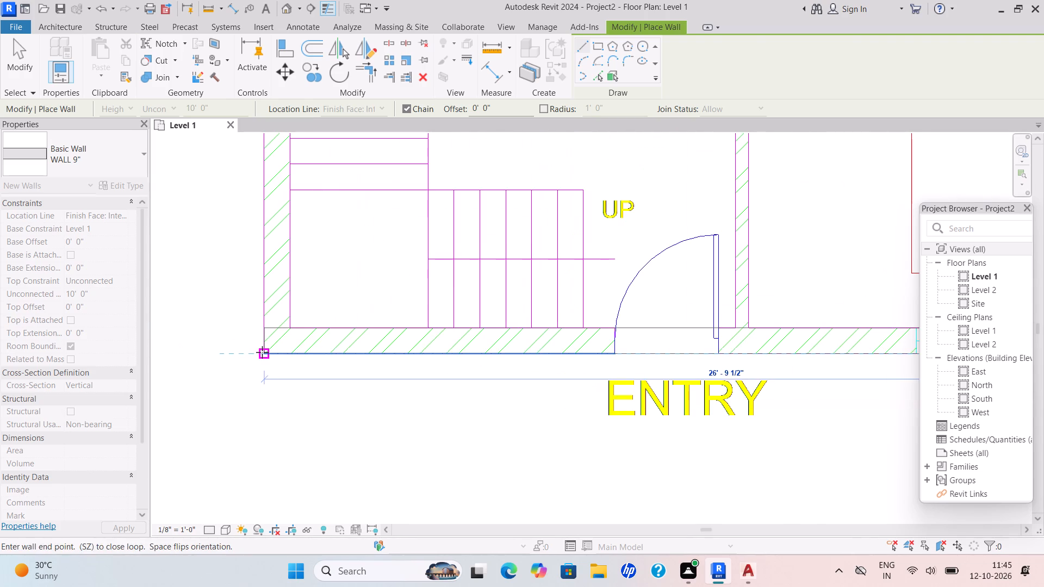
Close the exterior wall loop along the staircase, toilet and living side back to the Bed Room 1 corner, and end the wall chain.
scroll(278, 192, "down", 4)
middle_click_drag(278, 192, 286, 367)
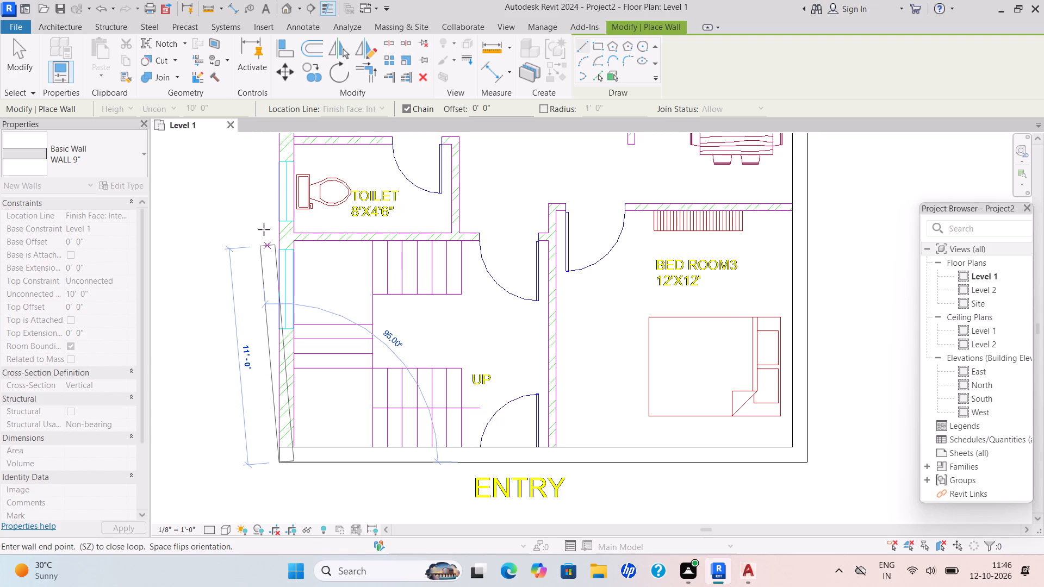
middle_click_drag(278, 201, 304, 314)
scroll(291, 250, "down", 3)
middle_click_drag(316, 198, 306, 307)
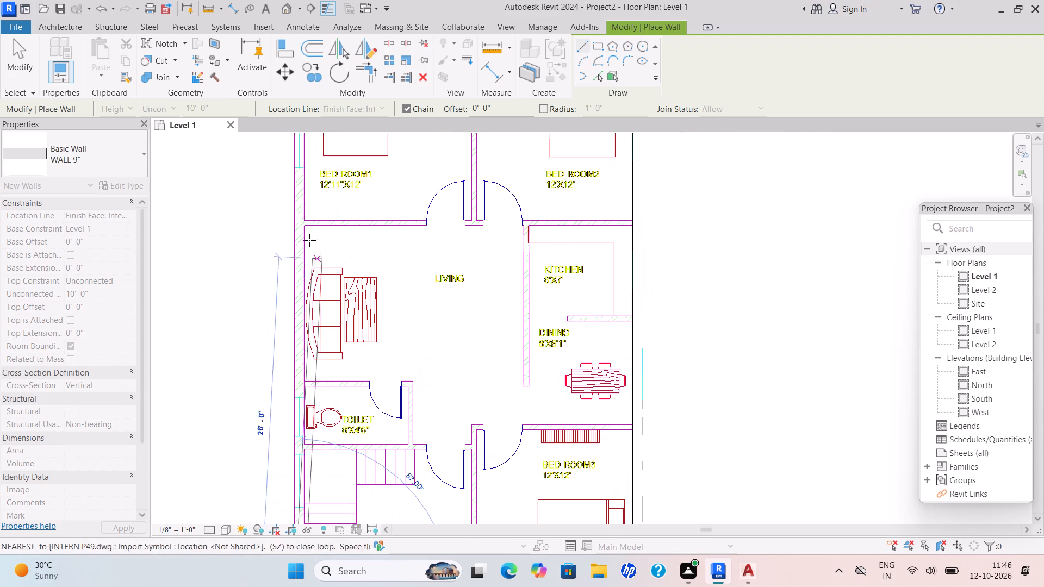
middle_click_drag(290, 209, 284, 340)
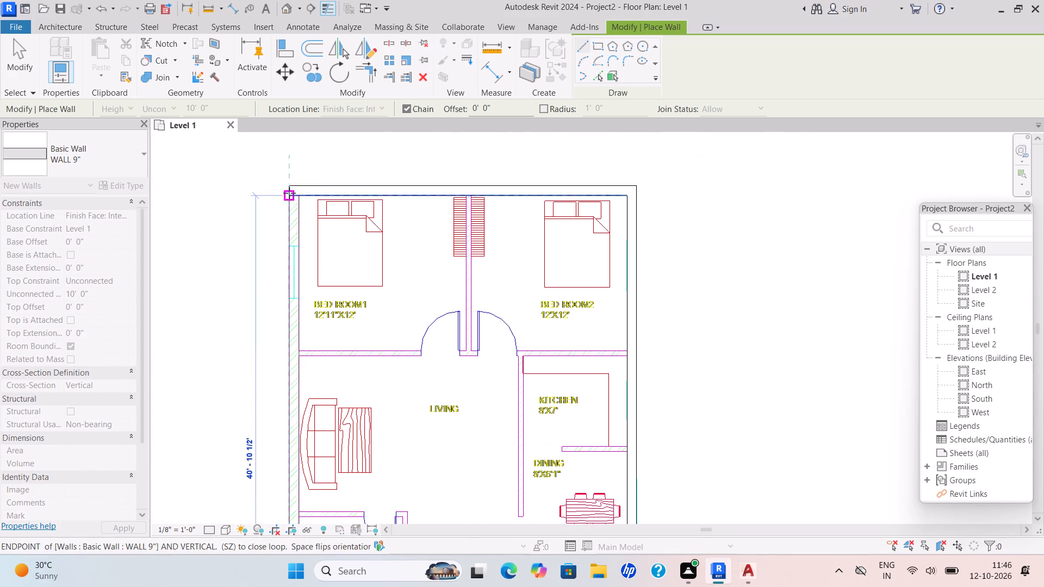
scroll(290, 185, "up", 4)
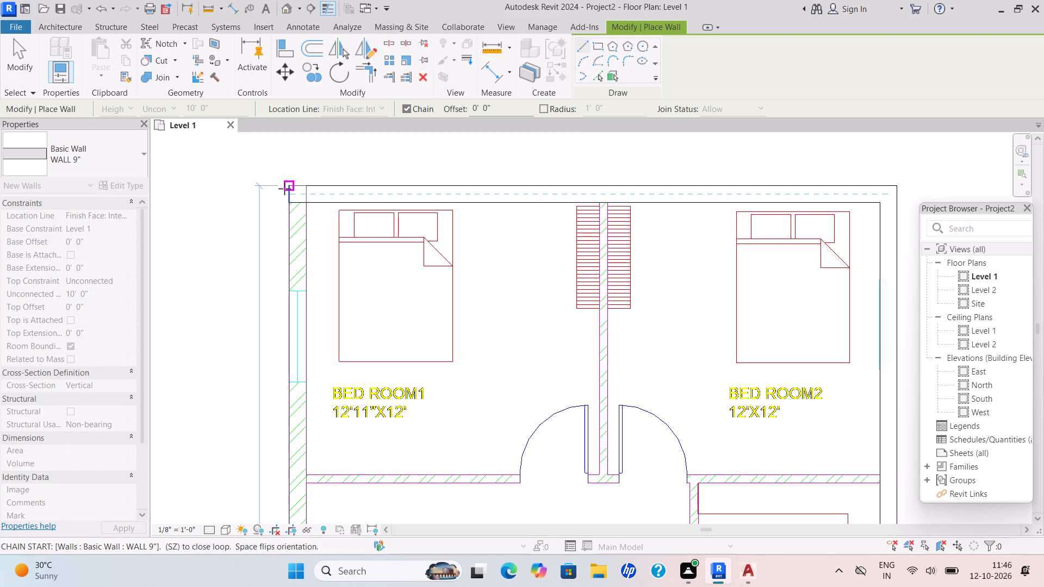
left_click(284, 189)
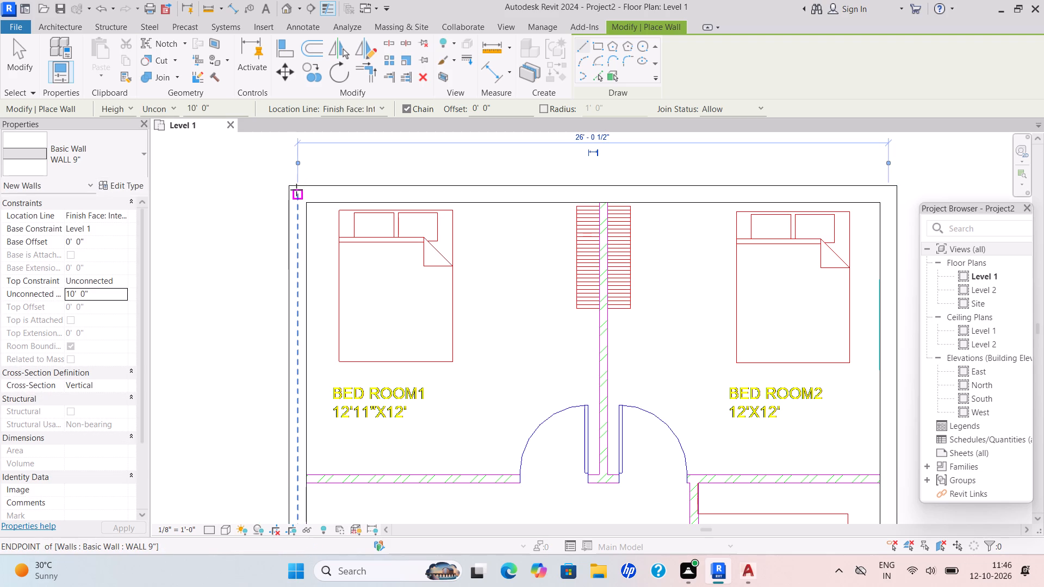
key("Escape")
scroll(324, 248, "down", 9)
middle_click_drag(344, 260, 354, 191)
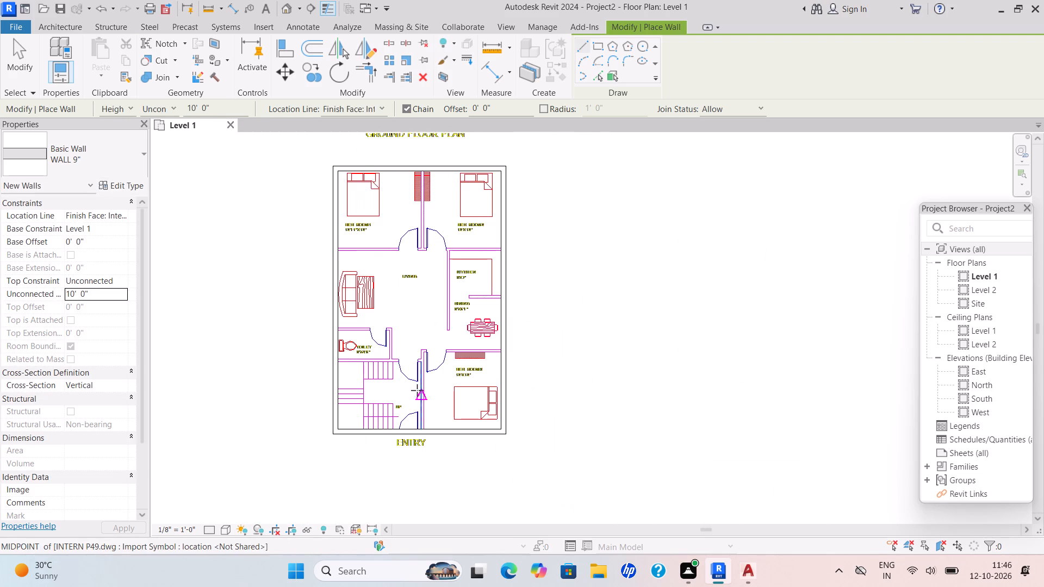
scroll(417, 390, "up", 4)
key("Escape")
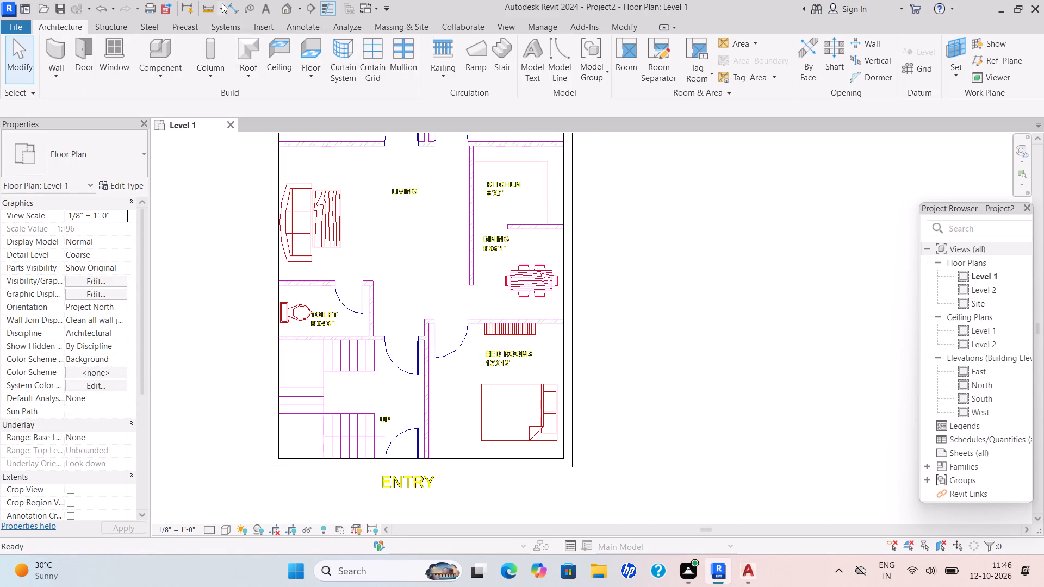
Try to measure the thickness of the interior partition between the entry and Bed Room 3.
left_click(222, 3)
left_click(225, 24)
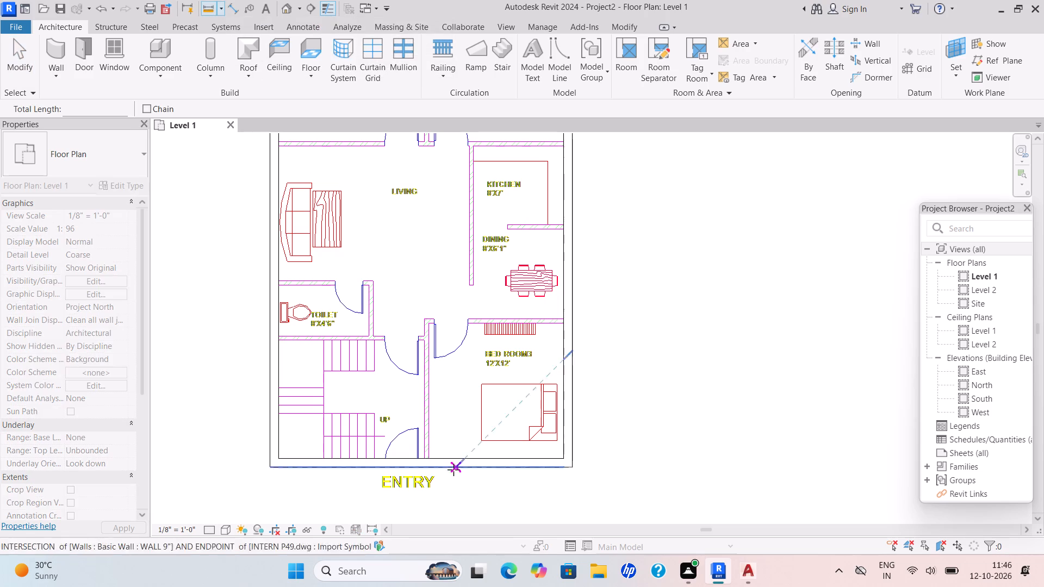
scroll(453, 474, "up", 13)
left_click(391, 435)
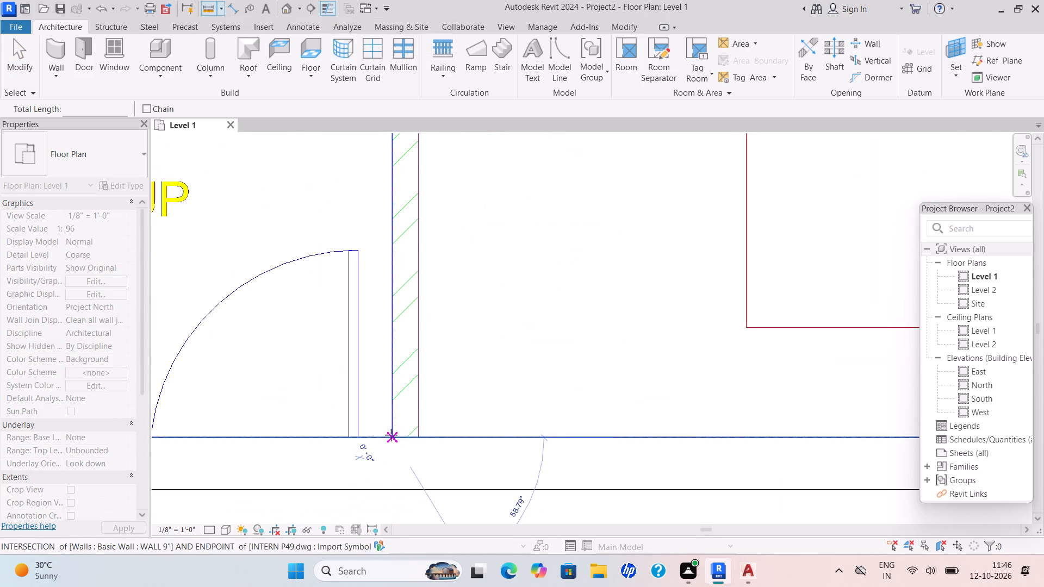
key("Escape")
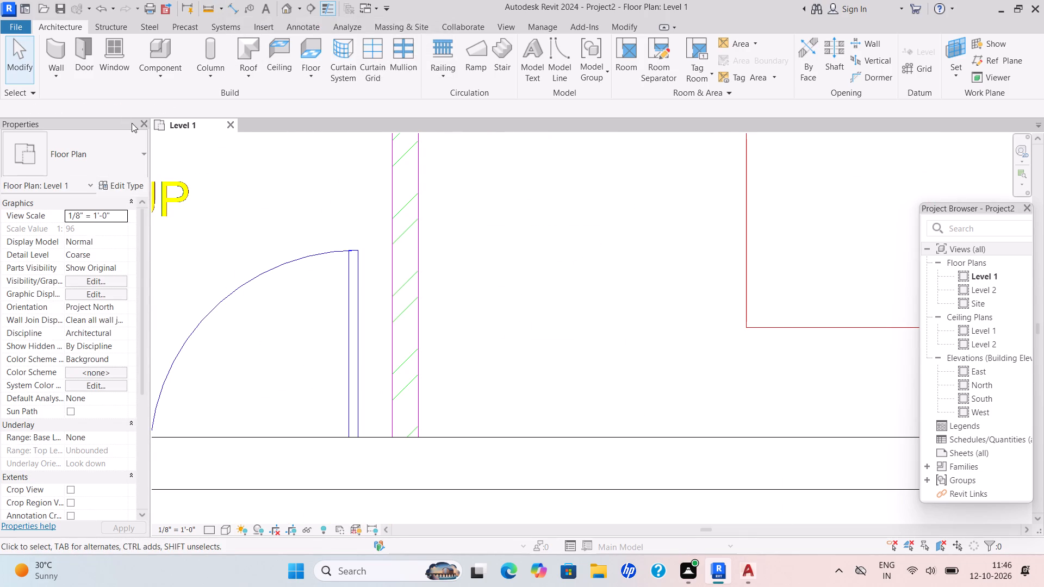
Restart the Wall tool and duplicate the Generic - 6" basic wall type under the name ALL 4.5".
left_click(64, 67)
left_click(107, 97)
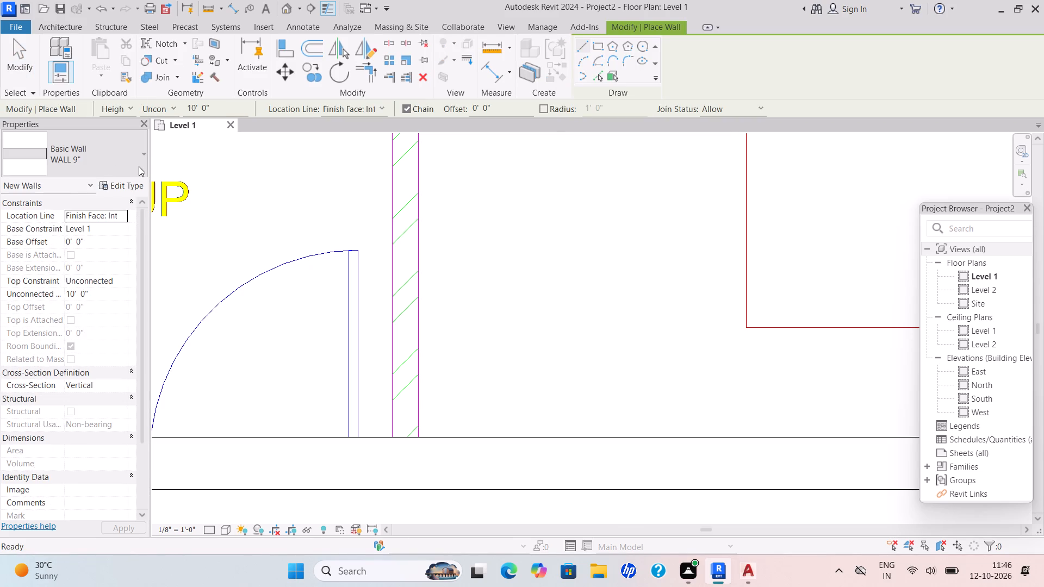
left_click(139, 165)
scroll(94, 353, "up", 3)
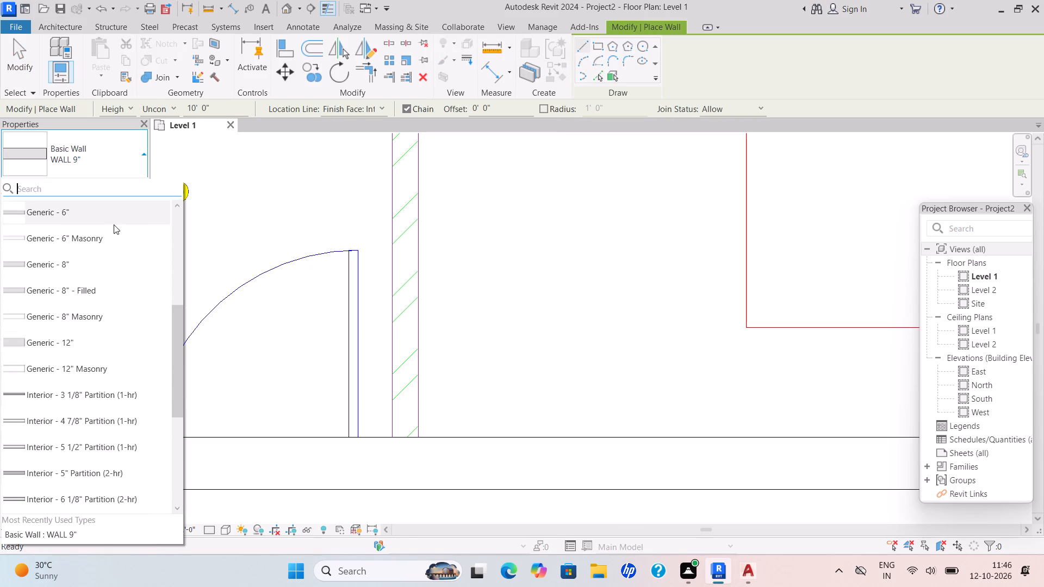
left_click(102, 215)
left_click(112, 191)
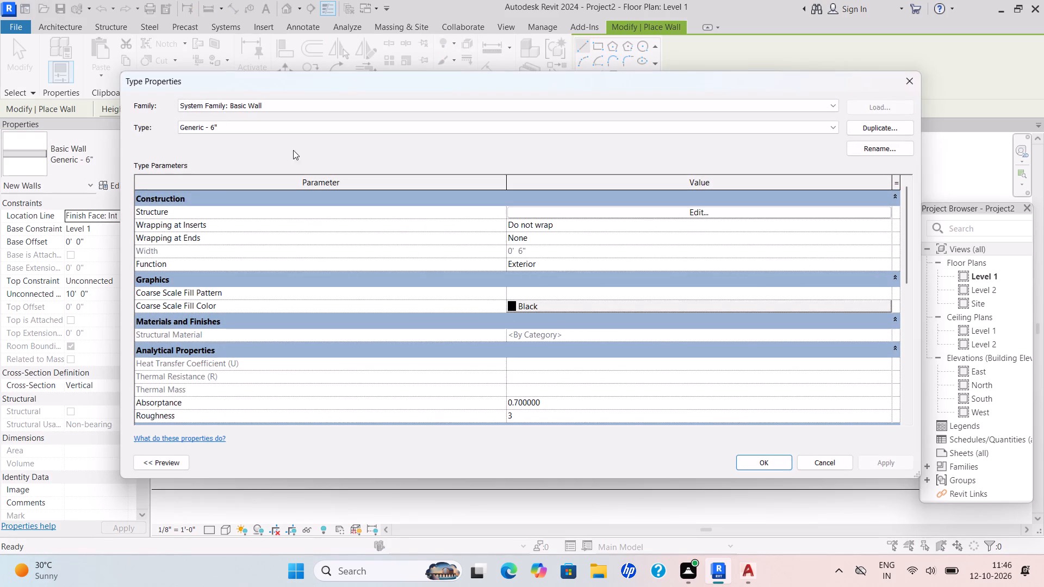
left_click(888, 124)
key("BackSpace")
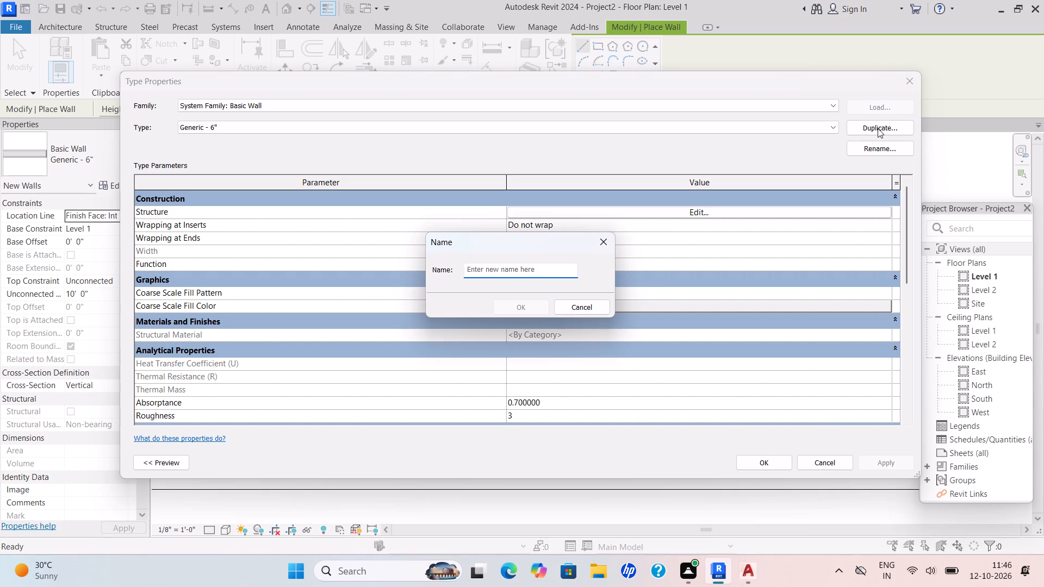
type("ALL 4.5\"")
key("Return")
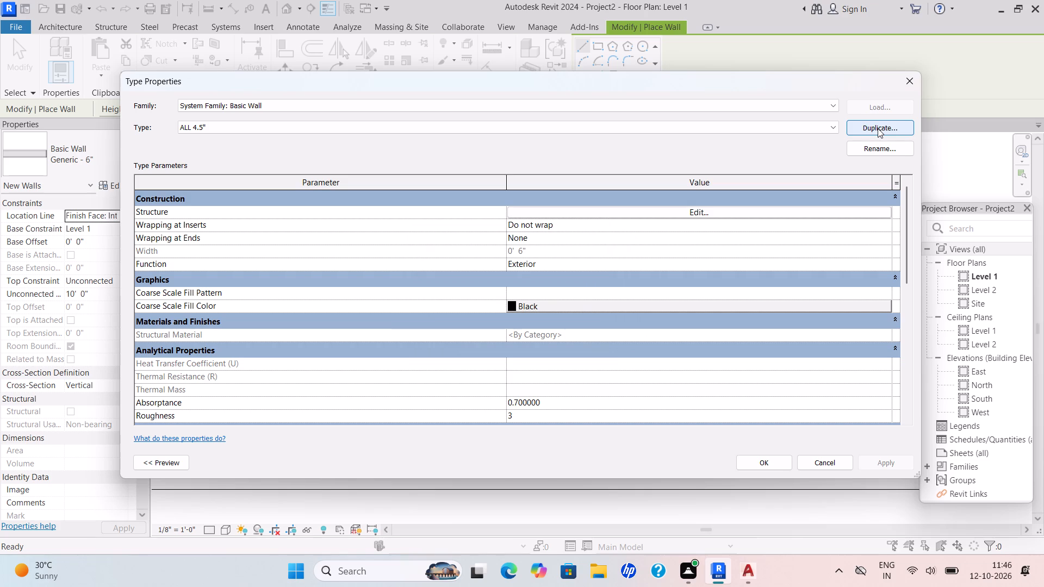
Set the structure layer of the ALL 4.5" type to a thickness of 4.5" and apply the type.
left_click(700, 216)
left_click_drag(498, 213, 412, 241)
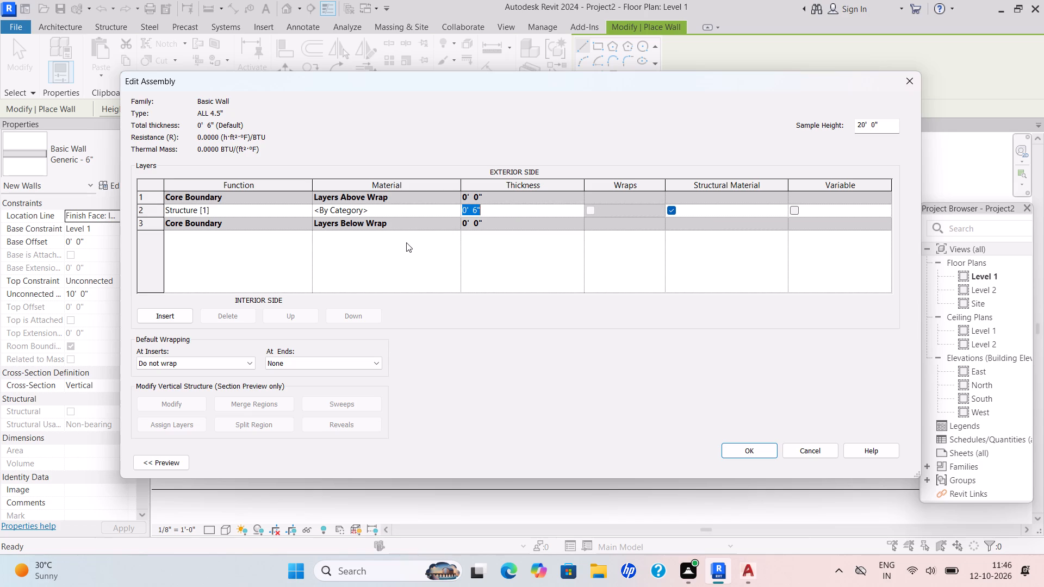
key("BackSpace")
type("4.5\"")
key("Return")
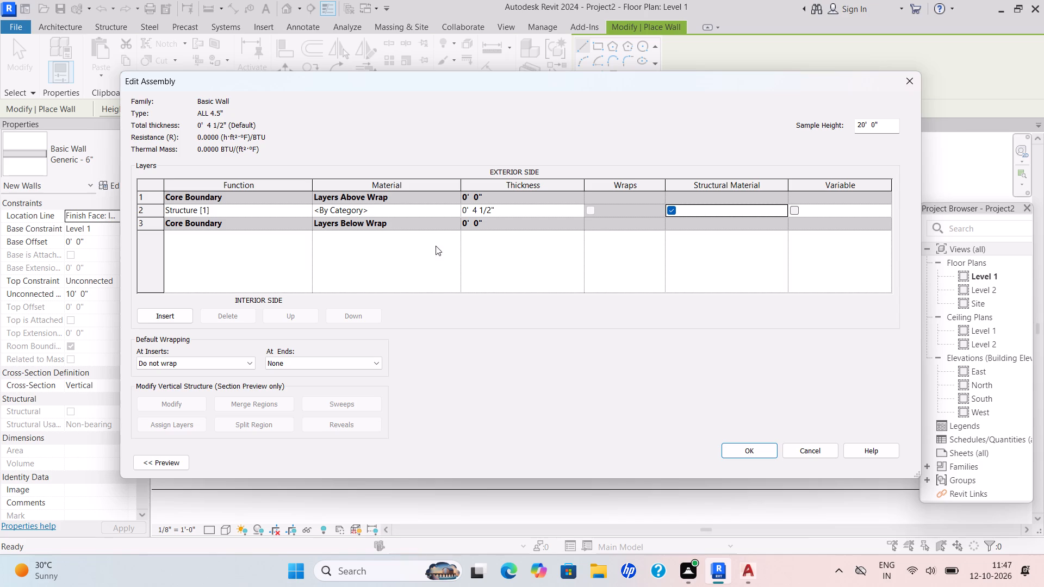
left_click(760, 451)
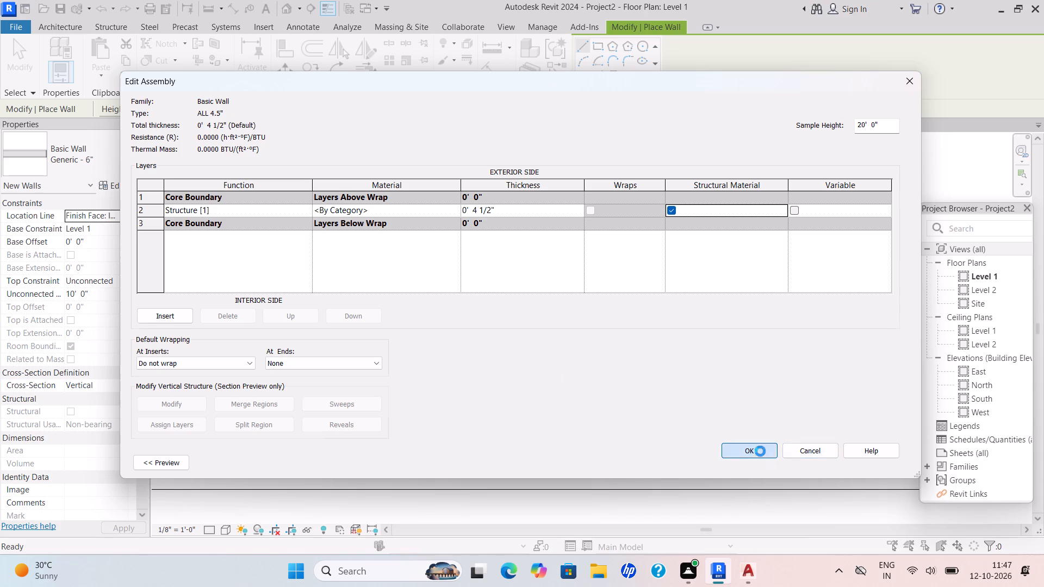
left_click(902, 465)
left_click(781, 461)
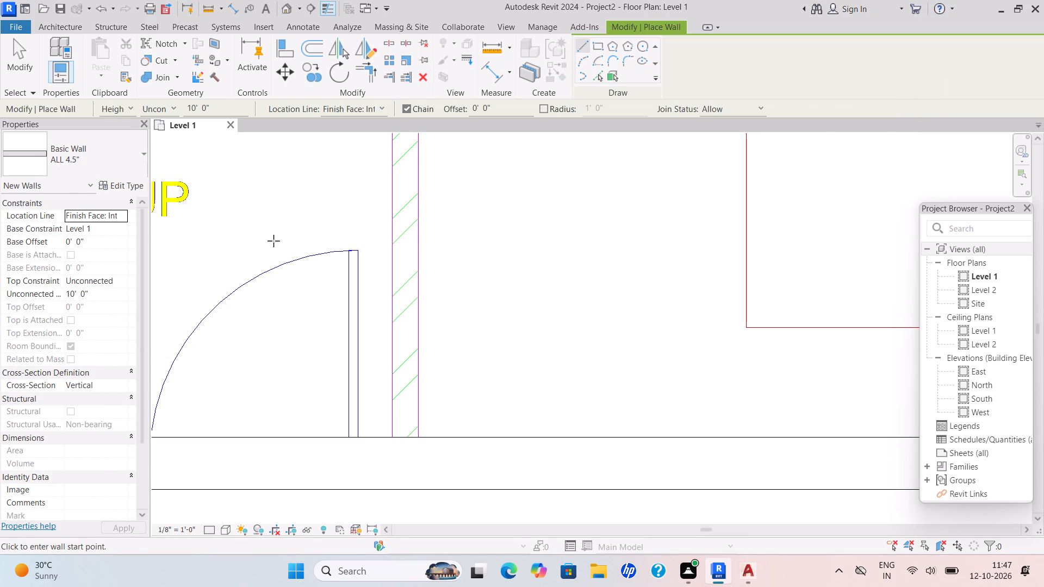
Draw an ALL 4.5" wall along the plan's partition below Bed Rooms 1 and 2, from the living-side exterior wall to the kitchen-side one.
scroll(328, 282, "down", 12)
middle_click_drag(339, 308, 375, 363)
middle_click_drag(381, 324, 401, 389)
scroll(396, 384, "down", 1)
middle_click_drag(281, 195, 295, 328)
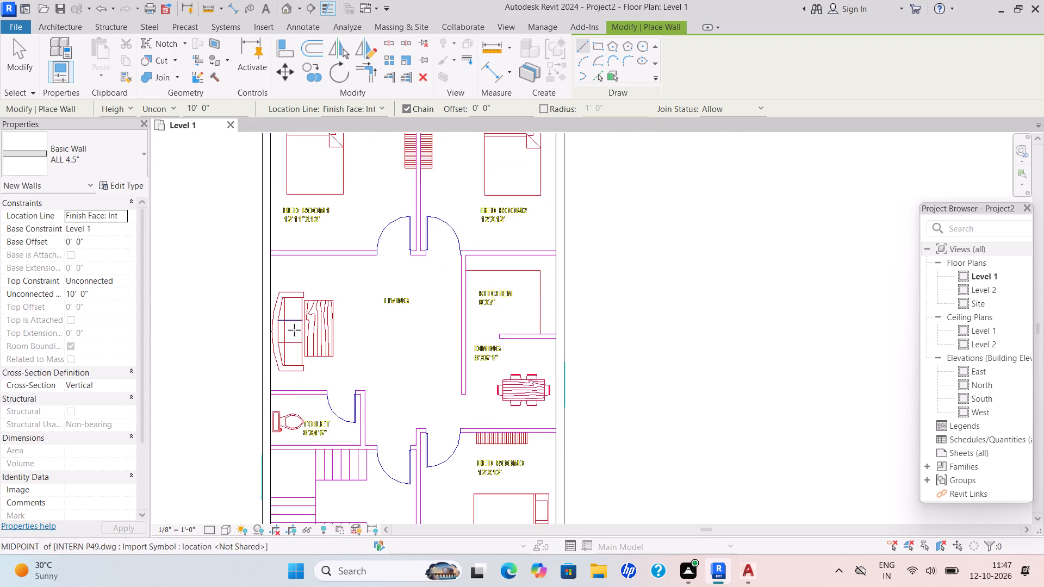
scroll(294, 330, "up", 1)
scroll(269, 247, "up", 7)
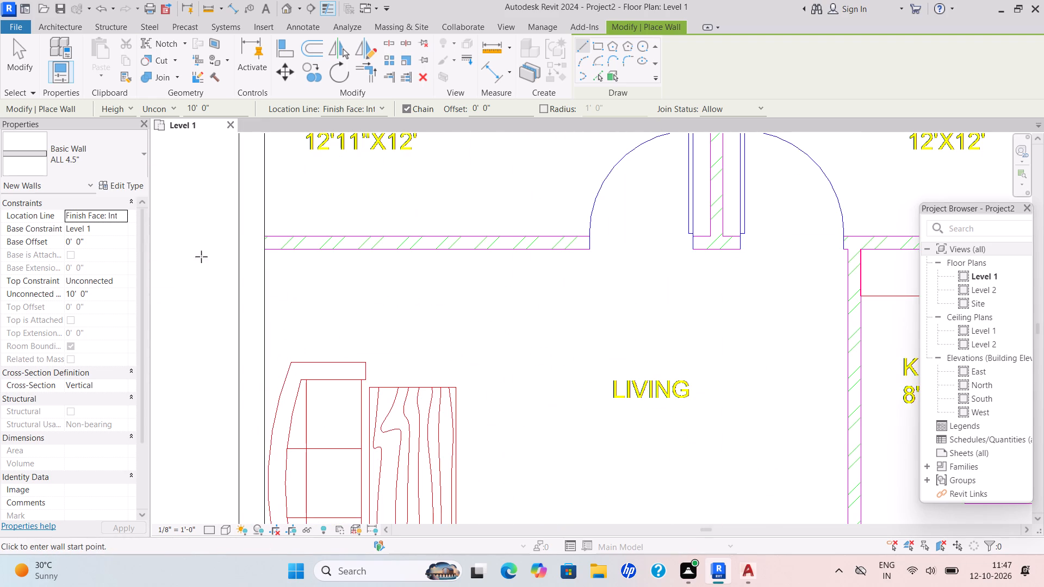
left_click_drag(265, 252, 272, 255)
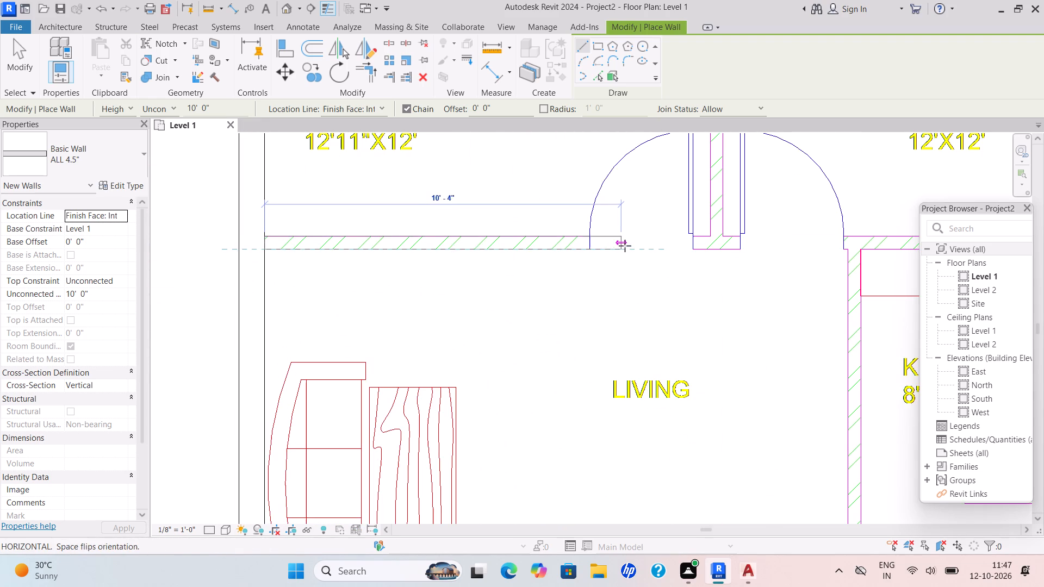
scroll(638, 245, "down", 4)
middle_click_drag(639, 245, 378, 216)
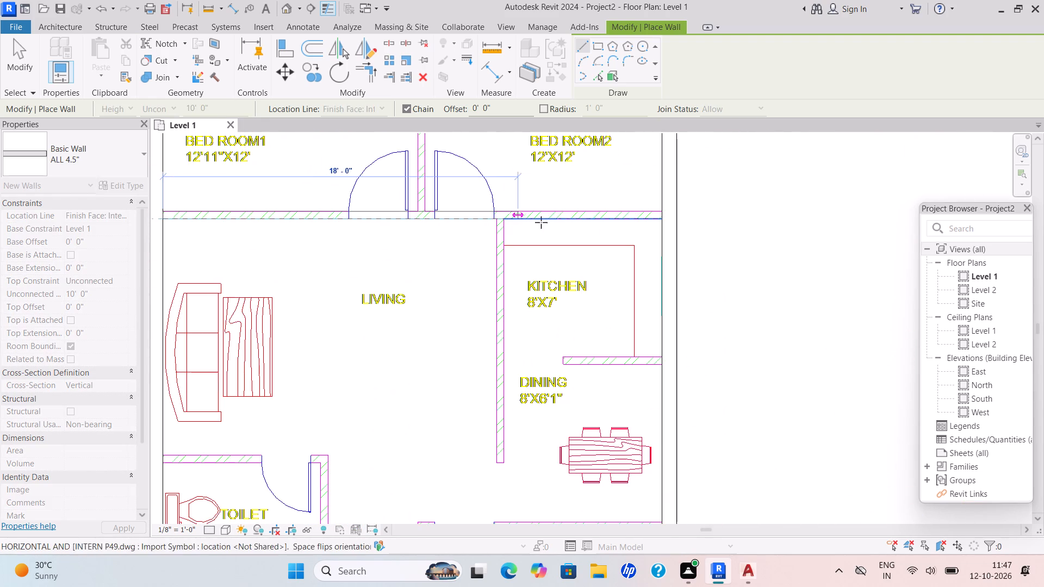
scroll(610, 215, "up", 6)
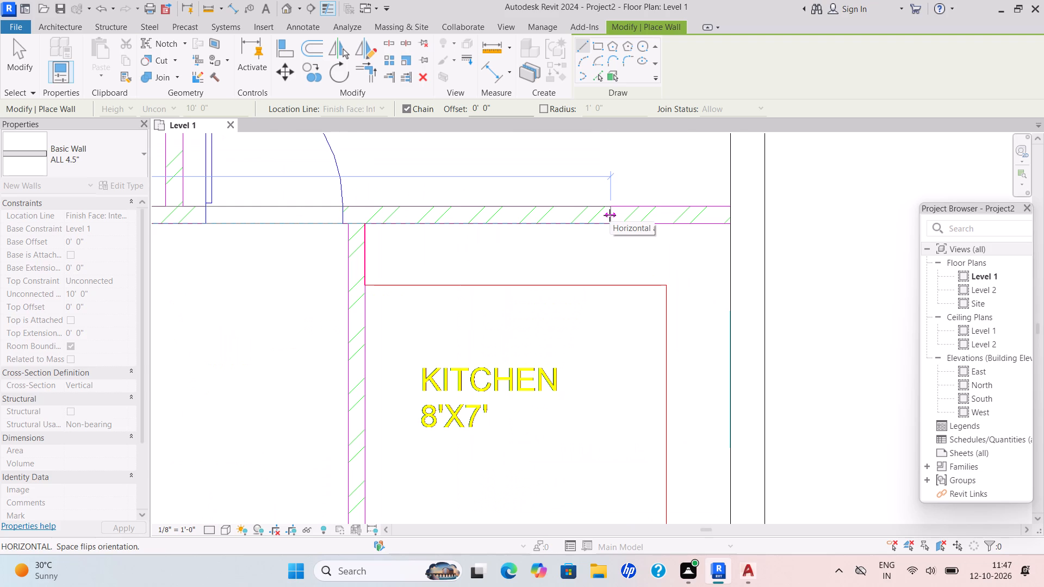
scroll(610, 215, "down", 1)
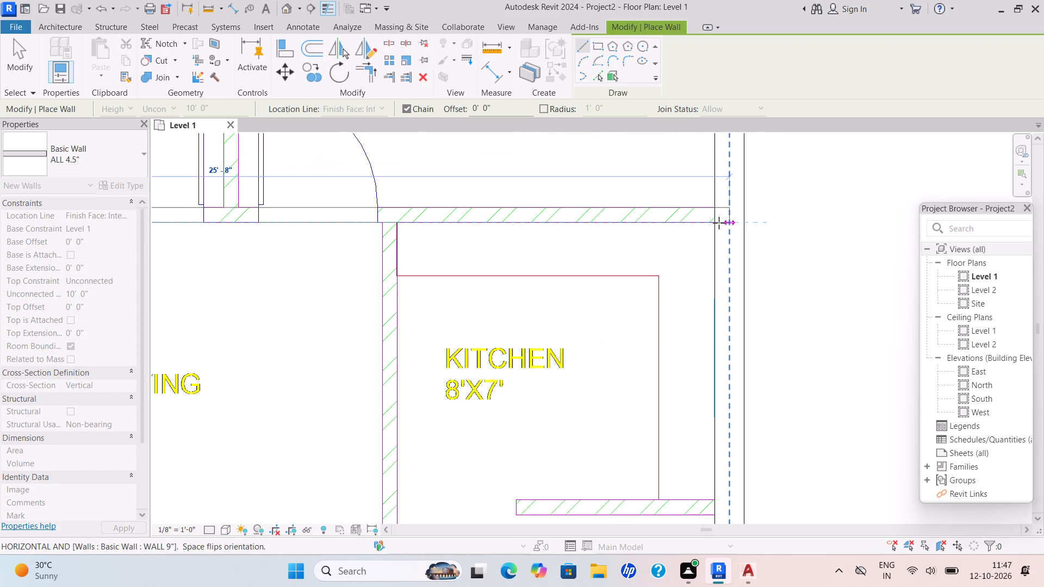
left_click(713, 222)
key("Escape")
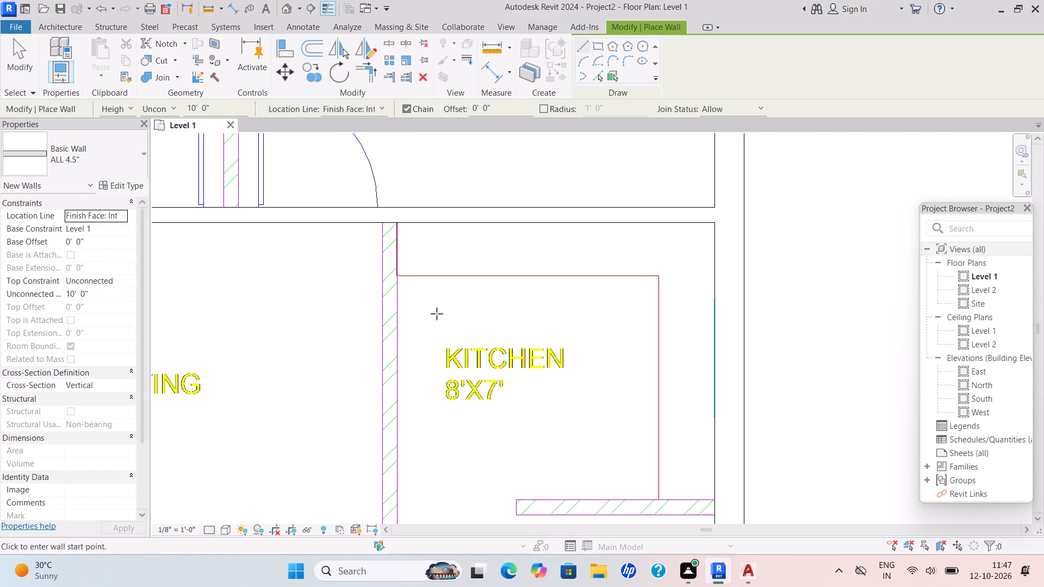
Draw the 4.5" partition between the living area and the kitchen and dining, from the bedroom wall to the partition's free end.
left_click_drag(401, 223, 399, 231)
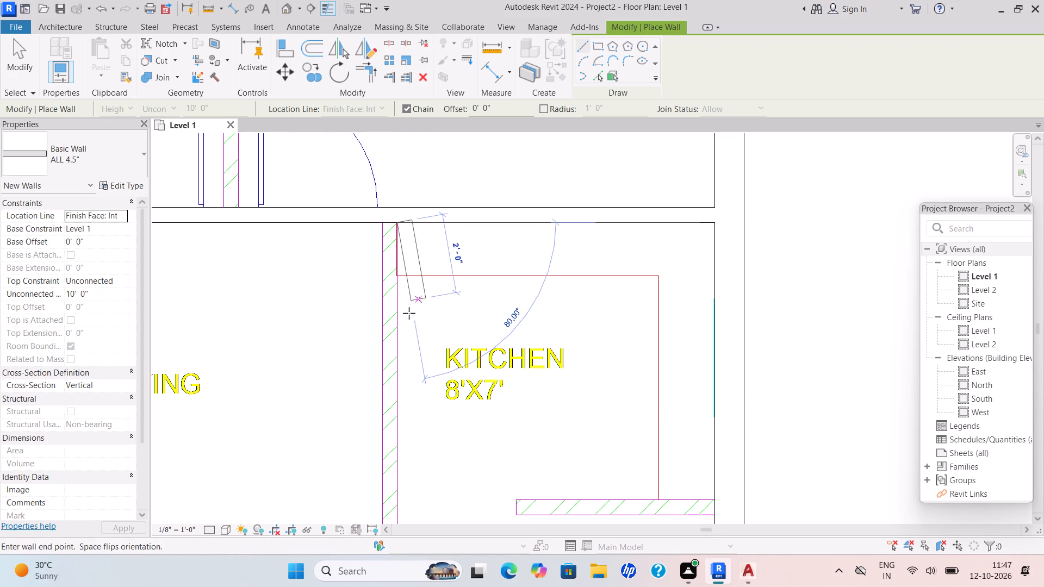
key("space")
scroll(398, 403, "down", 2)
middle_click_drag(398, 403, 394, 255)
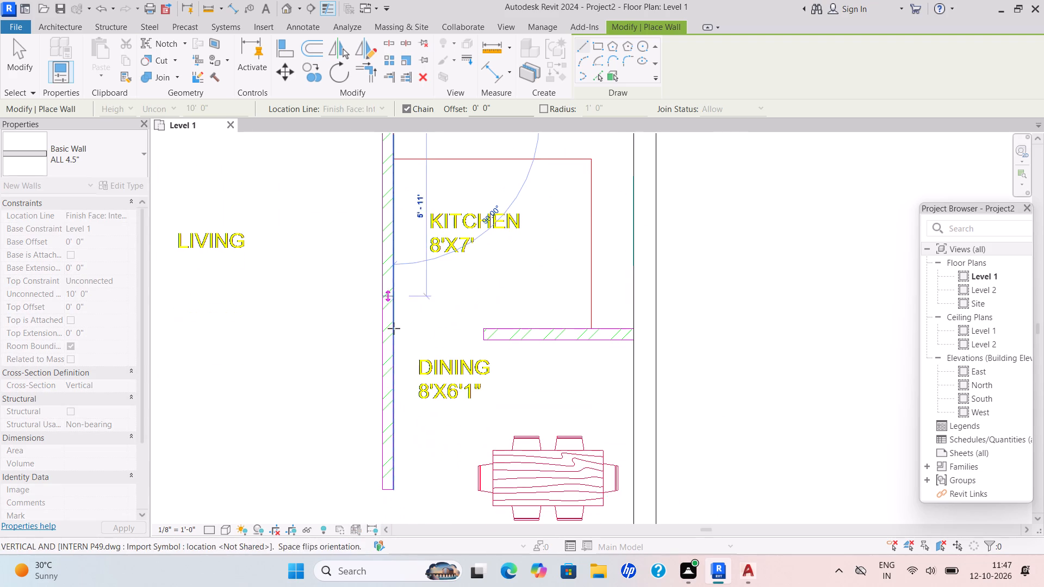
scroll(396, 482, "down", 1)
middle_click_drag(398, 486, 408, 373)
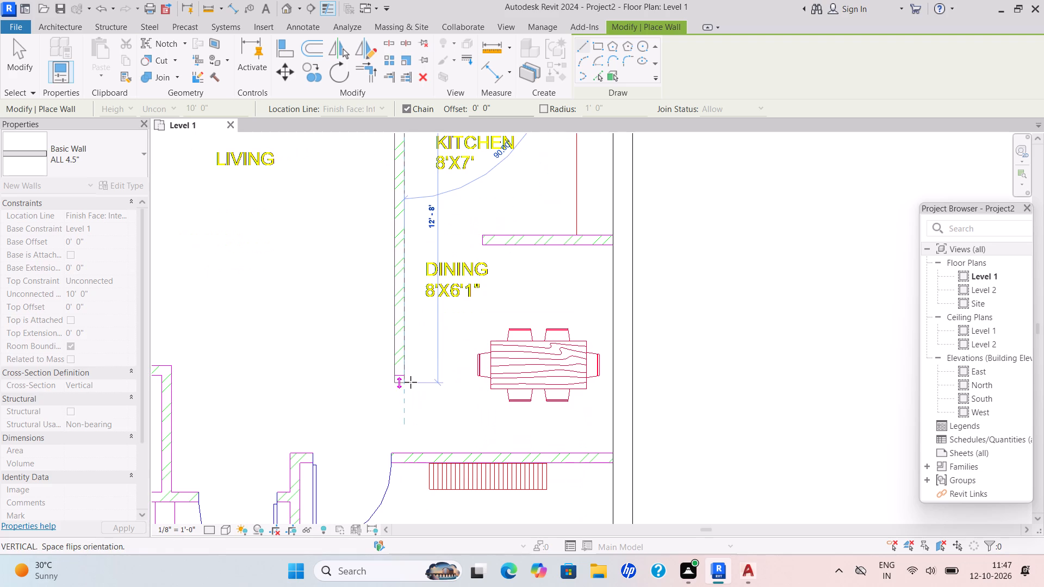
scroll(408, 380, "up", 5)
left_click(406, 372)
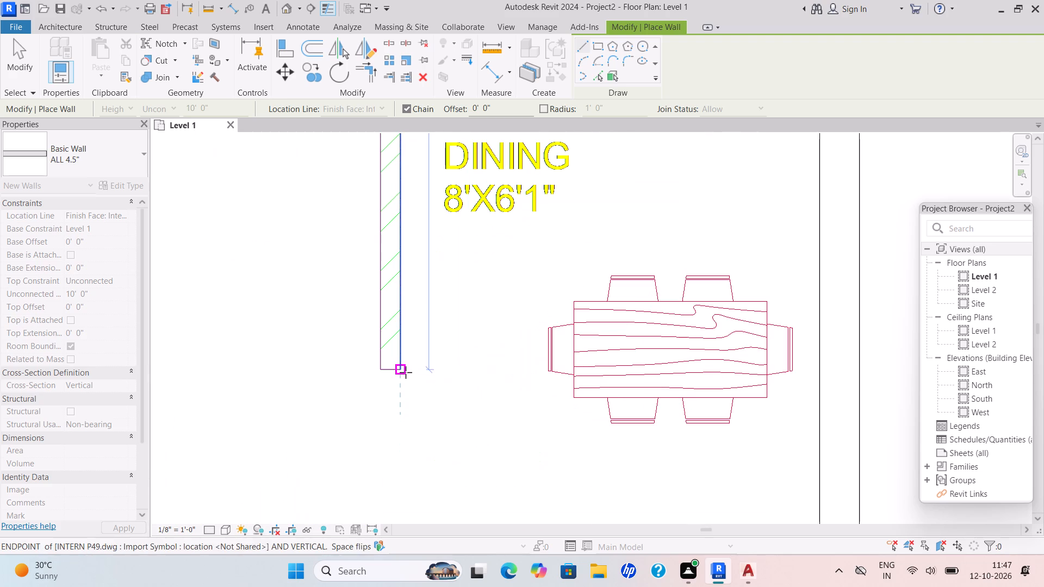
key("Escape")
Draw the 4.5" partition between kitchen and dining, about 5'-0" long from the exterior wall's inner face.
scroll(519, 311, "down", 7)
middle_click_drag(523, 328, 536, 398)
middle_click_drag(533, 410, 529, 413)
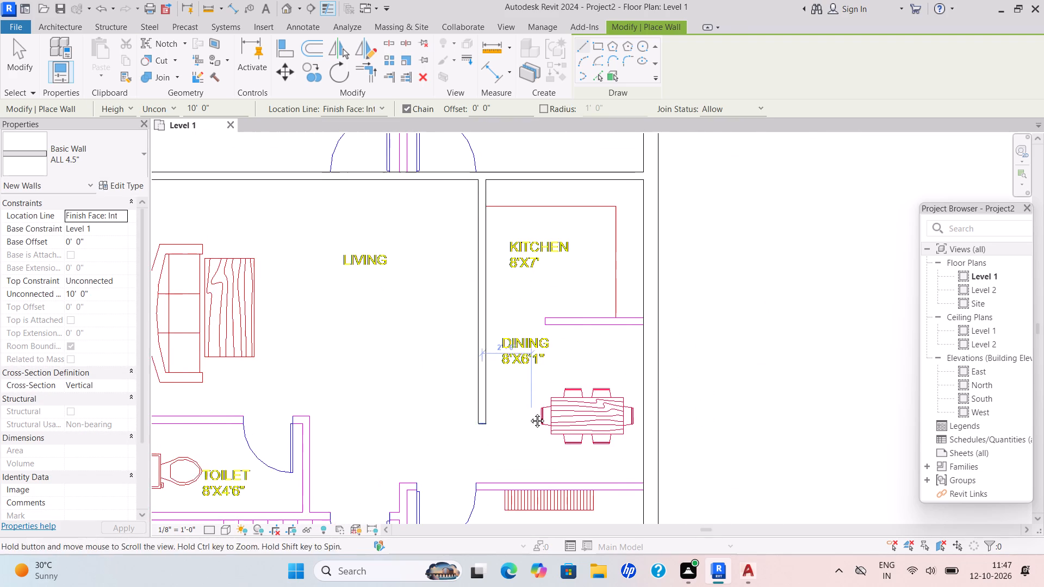
middle_click_drag(529, 413, 529, 421)
scroll(664, 320, "up", 10)
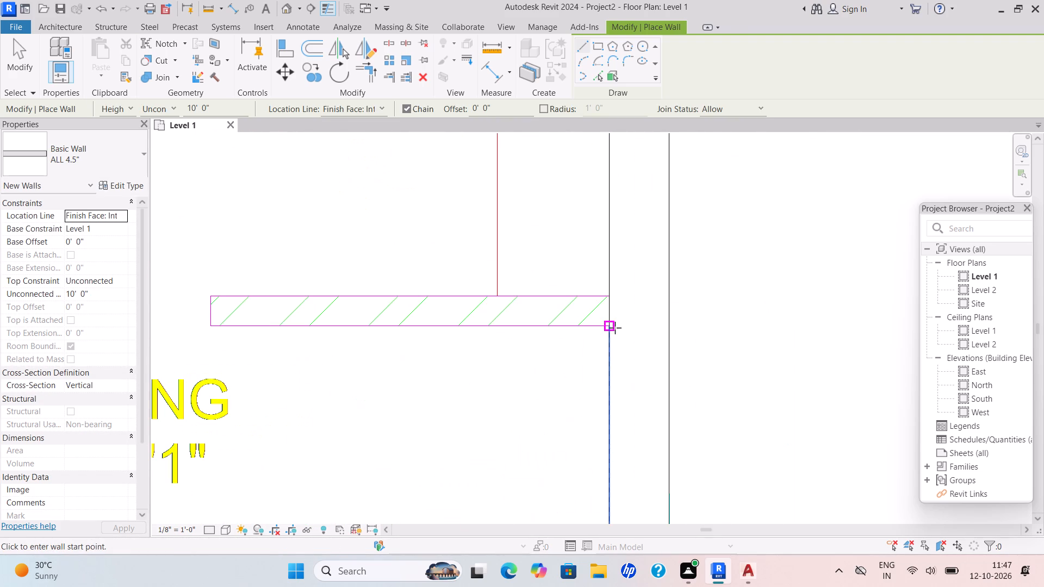
left_click(615, 328)
key("space")
scroll(371, 354, "down", 1)
middle_click_drag(372, 354, 499, 354)
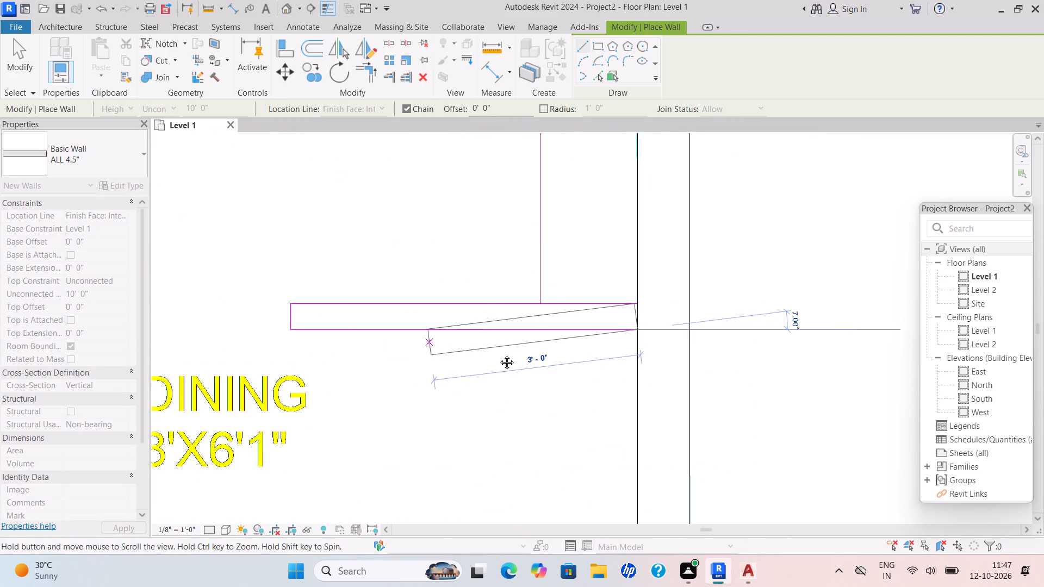
middle_click_drag(499, 354, 552, 345)
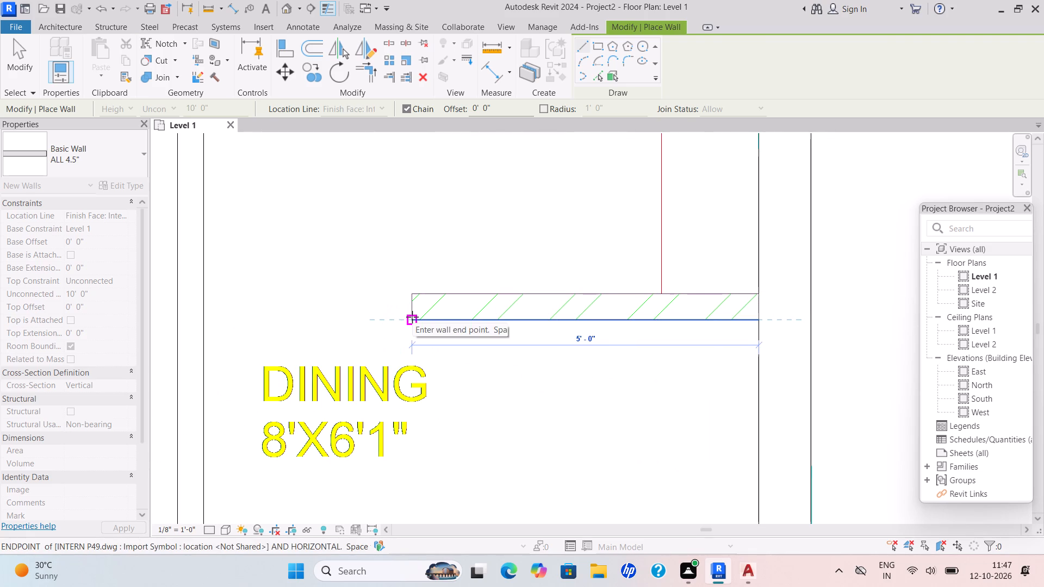
scroll(412, 317, "up", 5)
left_click(411, 317)
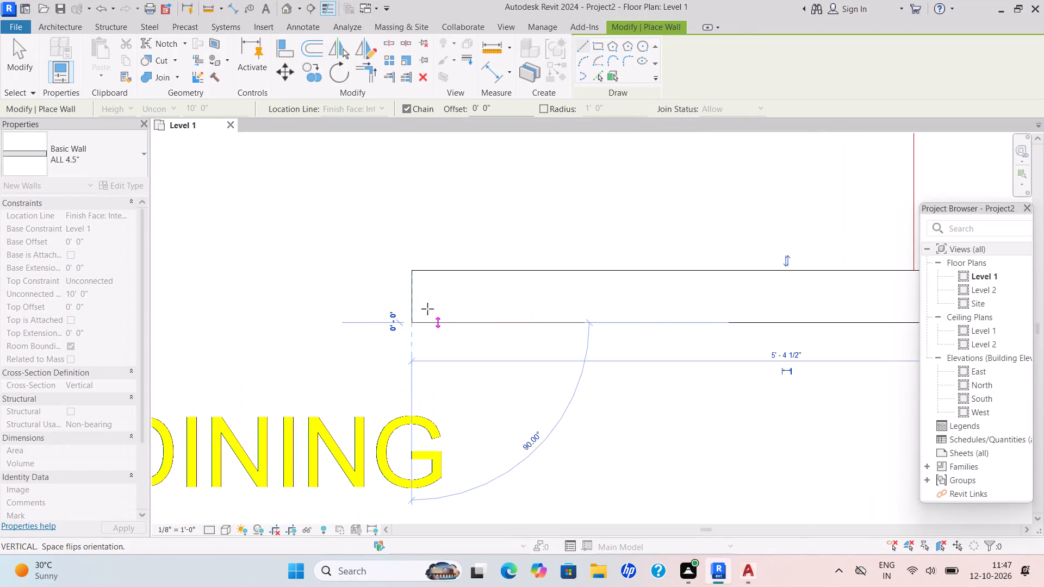
key("Escape")
Draw the 4.5" wall between the dining area and Bed Room 3, about 12'-4 1/2" from the exterior wall to the partition corner.
scroll(470, 321, "down", 13)
middle_click_drag(472, 307, 486, 248)
scroll(477, 288, "down", 6)
middle_click_drag(481, 339, 499, 264)
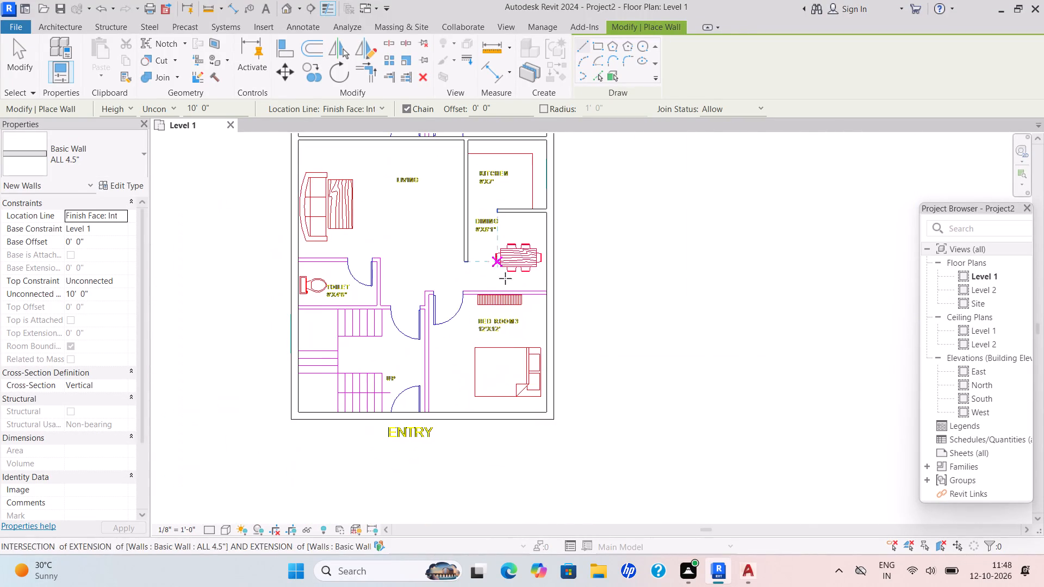
scroll(535, 295, "up", 14)
left_click(550, 291)
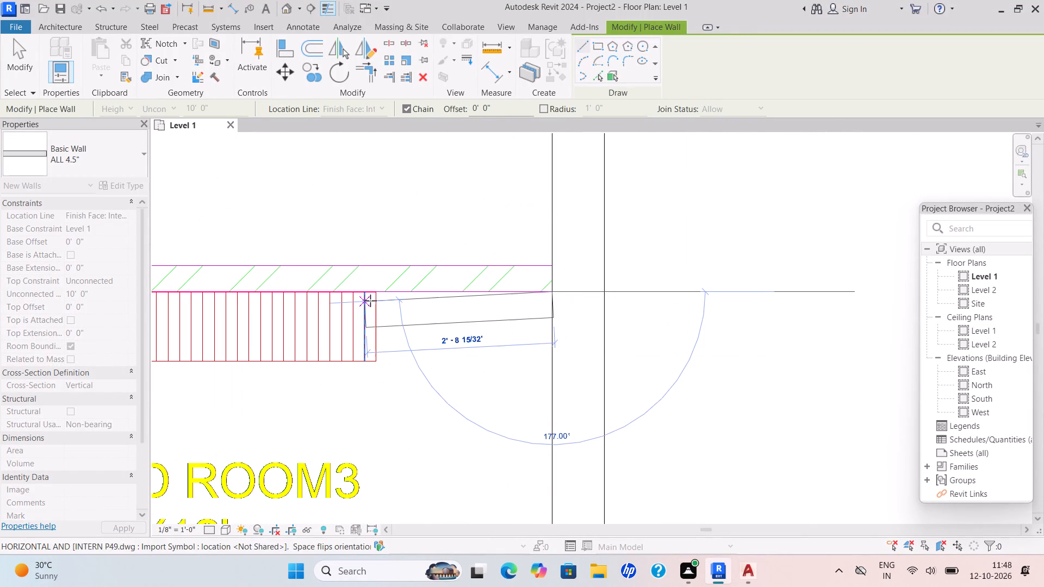
key("space")
scroll(288, 297, "down", 3)
middle_click_drag(288, 296, 558, 311)
scroll(566, 309, "up", 1)
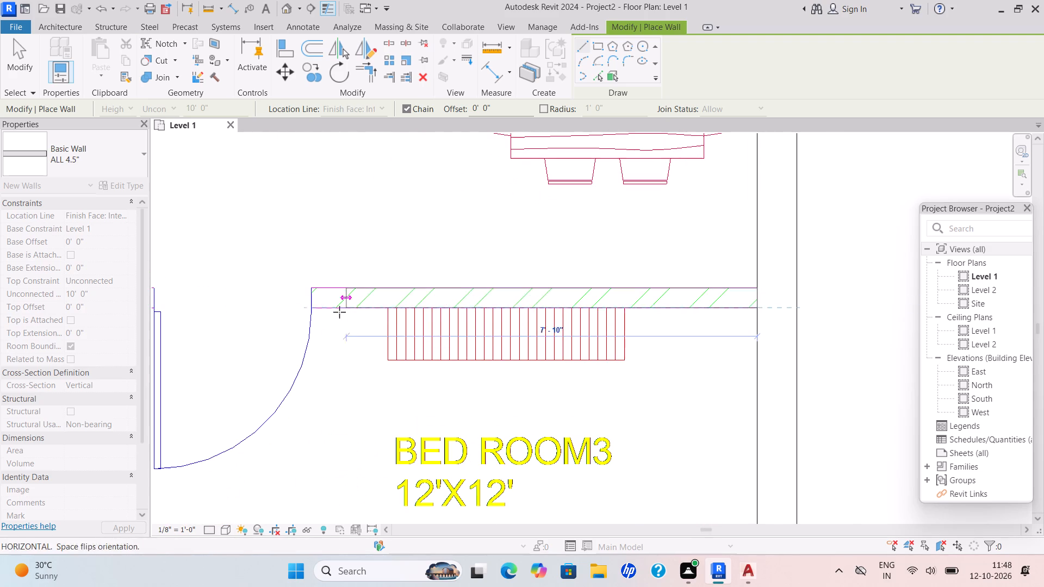
scroll(304, 302, "down", 5)
middle_click_drag(315, 302, 553, 282)
scroll(459, 279, "up", 4)
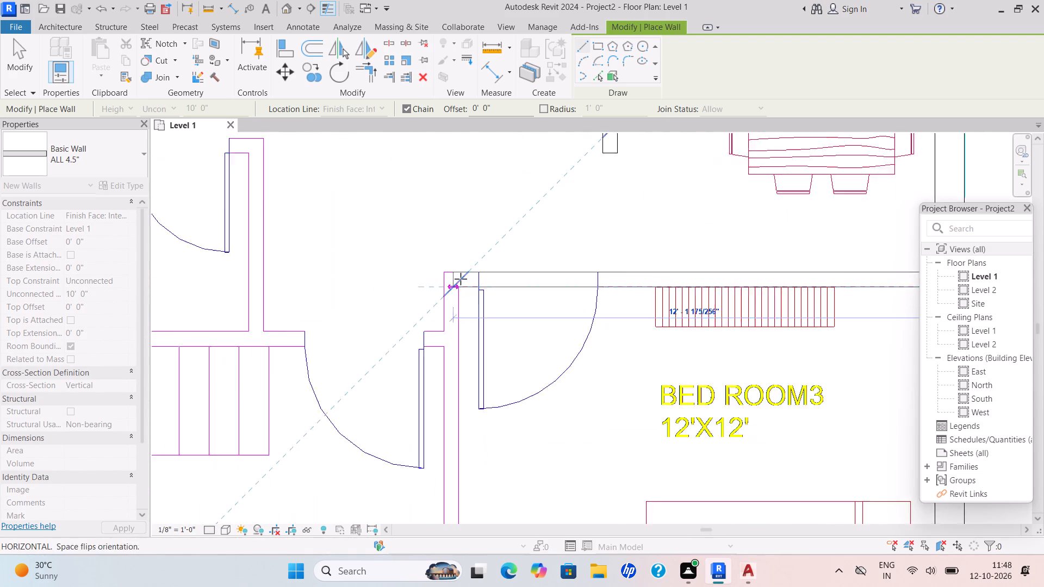
scroll(443, 277, "up", 3)
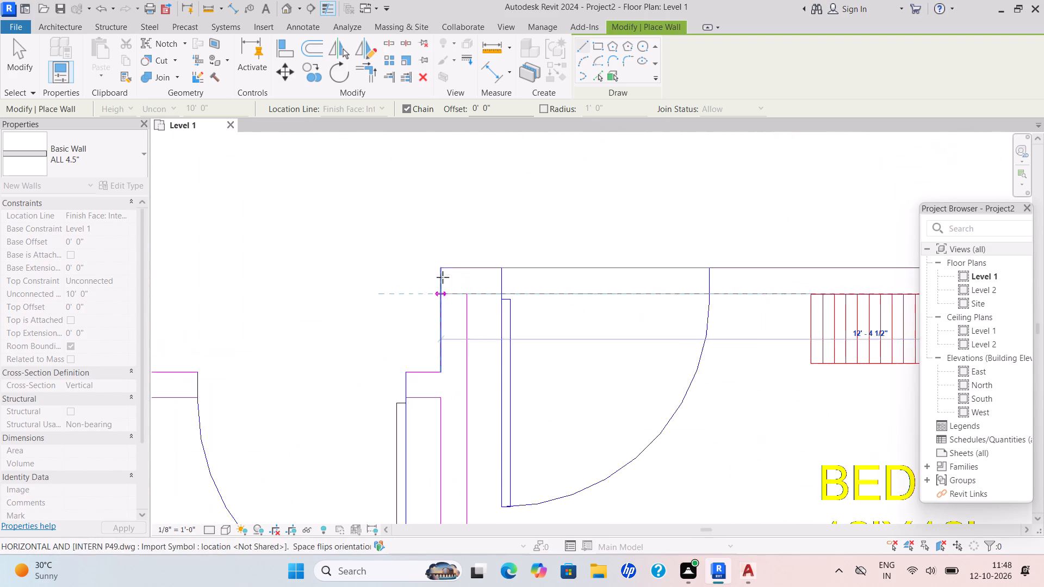
scroll(438, 283, "up", 5)
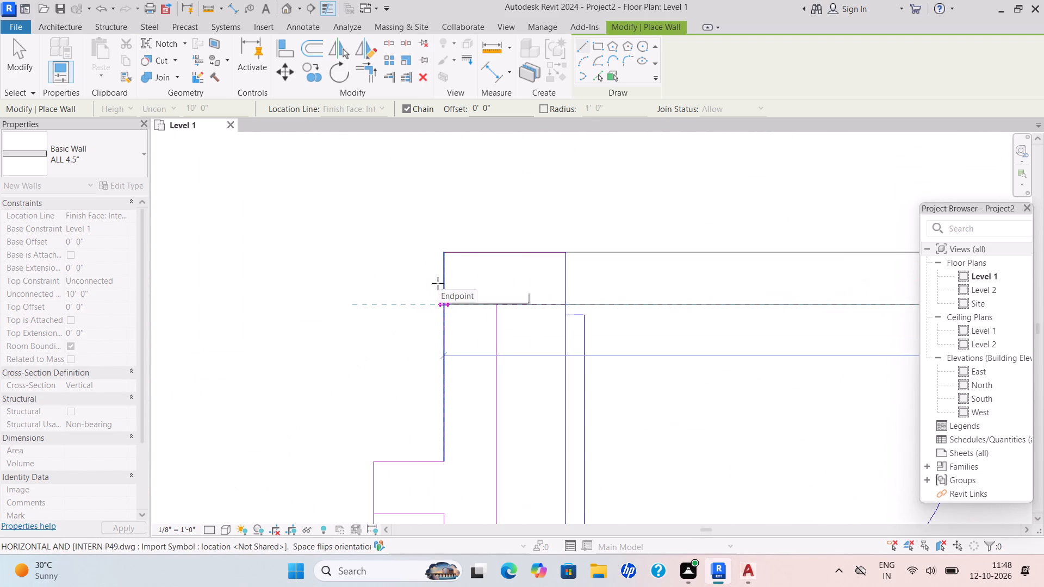
left_click(438, 288)
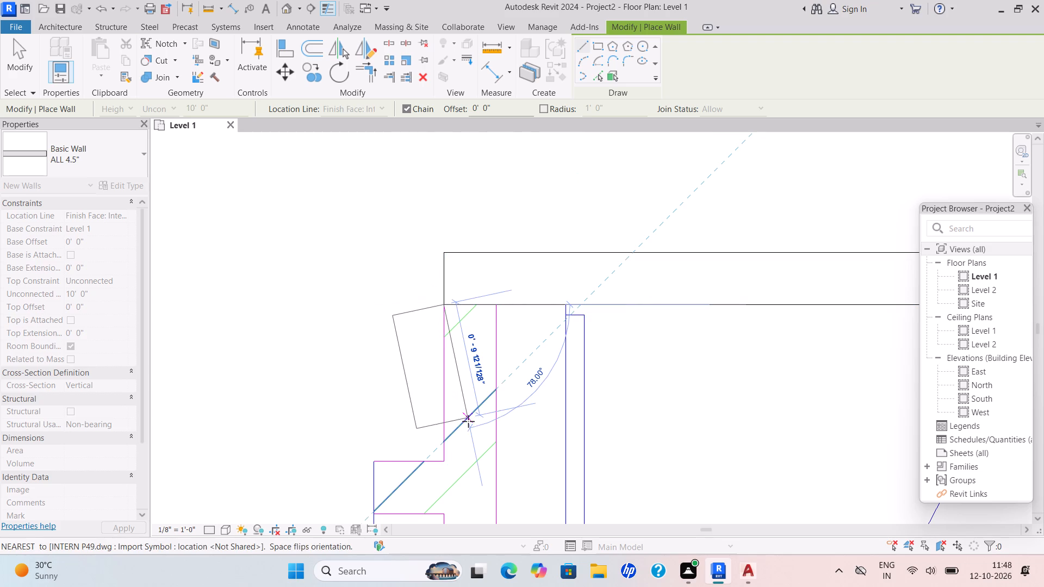
Continue the 4.5" wall about 12'-0" between the staircase and Bed Room 3 to the entry-side exterior wall, and end the chain.
key("space")
scroll(468, 432, "down", 5)
middle_click_drag(454, 447, 467, 350)
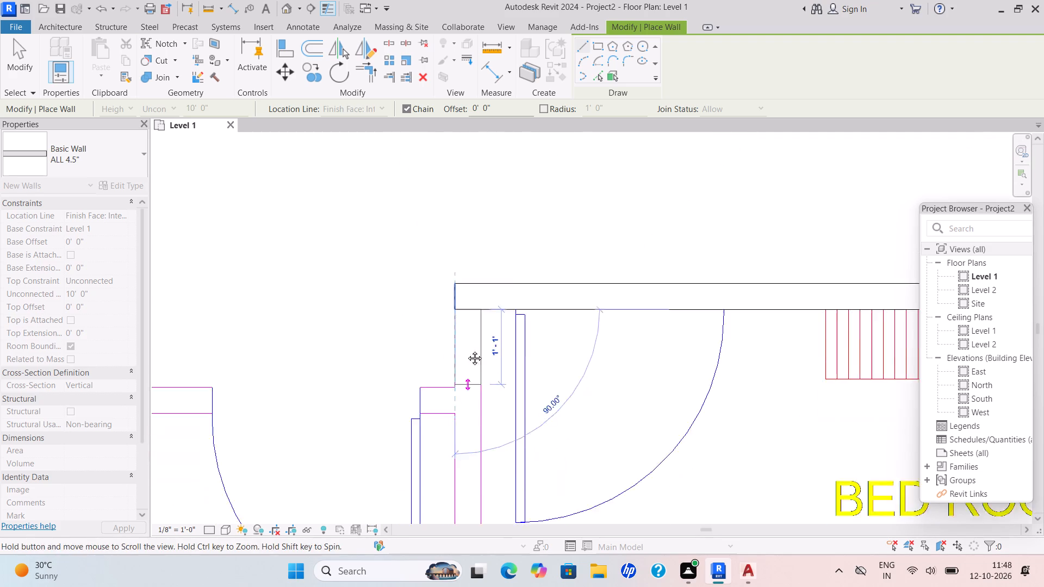
middle_click_drag(467, 350, 467, 333)
scroll(449, 470, "down", 3)
middle_click_drag(450, 470, 451, 384)
scroll(450, 367, "up", 1)
scroll(455, 483, "down", 2)
middle_click_drag(455, 483, 455, 483)
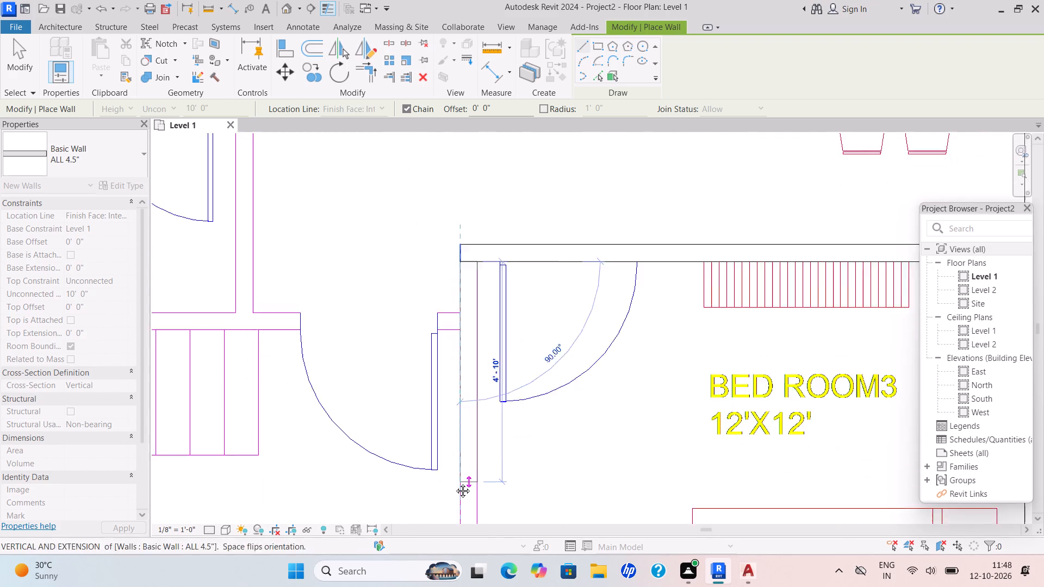
scroll(455, 483, "down", 1)
middle_click_drag(455, 483, 461, 342)
scroll(475, 389, "down", 5)
middle_click_drag(473, 394, 487, 271)
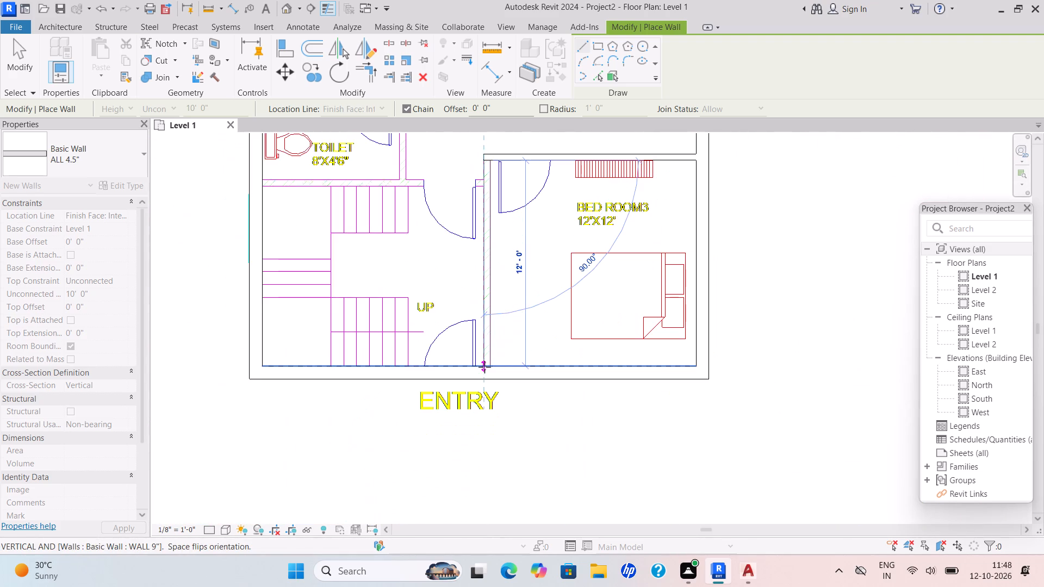
scroll(484, 367, "up", 10)
left_click(483, 365)
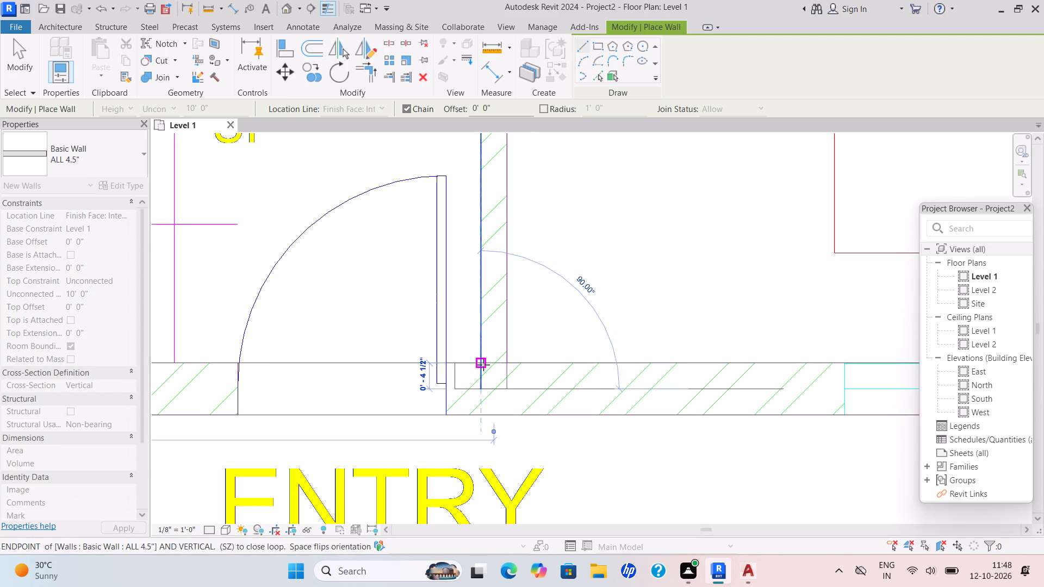
key("Escape")
Draw the 4.5" wall between the toilet and staircase, from the Bed Room 3 partition across the door opening to the exterior wall.
scroll(552, 318, "down", 12)
middle_click_drag(557, 304, 533, 355)
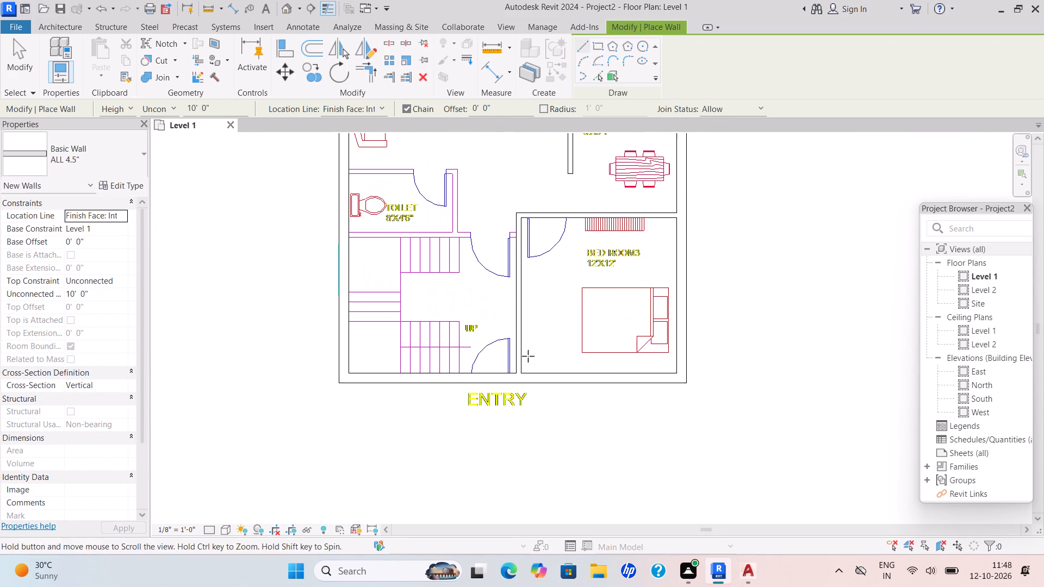
scroll(474, 253, "up", 9)
scroll(595, 204, "up", 3)
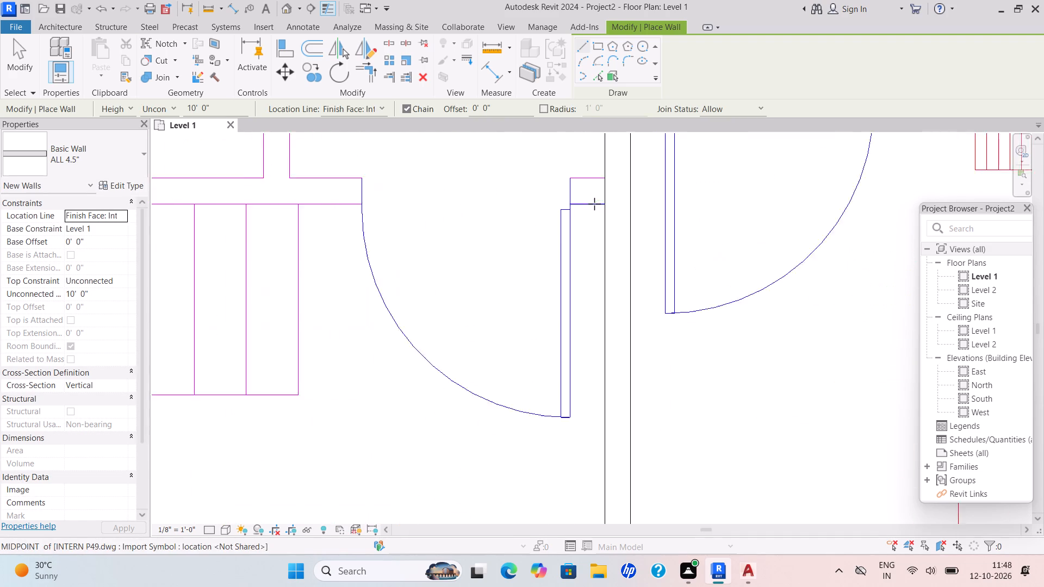
scroll(594, 204, "up", 1)
left_click(602, 205)
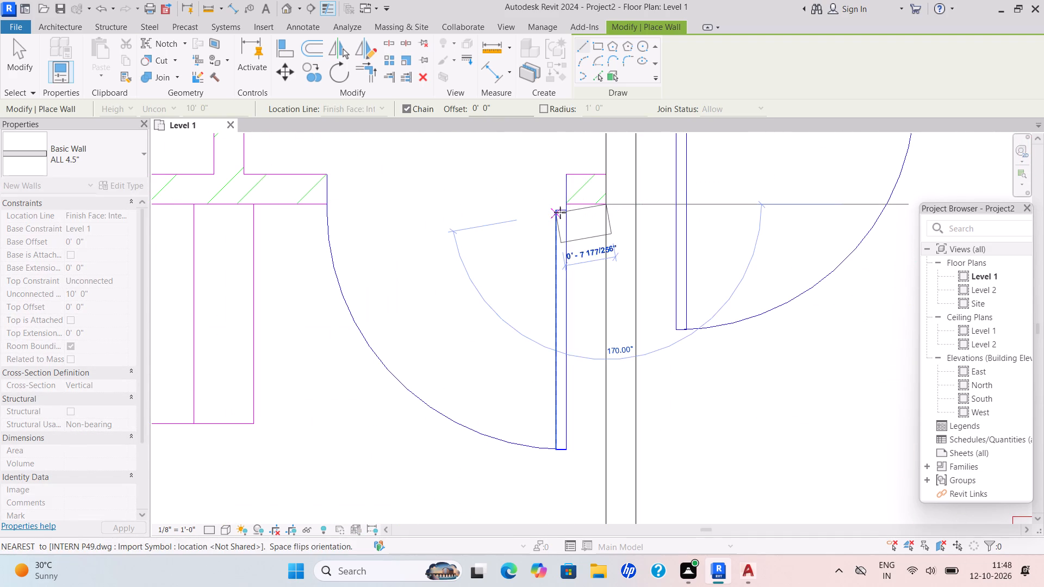
key("space")
scroll(457, 202, "down", 4)
middle_click_drag(457, 201, 678, 227)
scroll(484, 221, "down", 4)
middle_click_drag(484, 221, 635, 236)
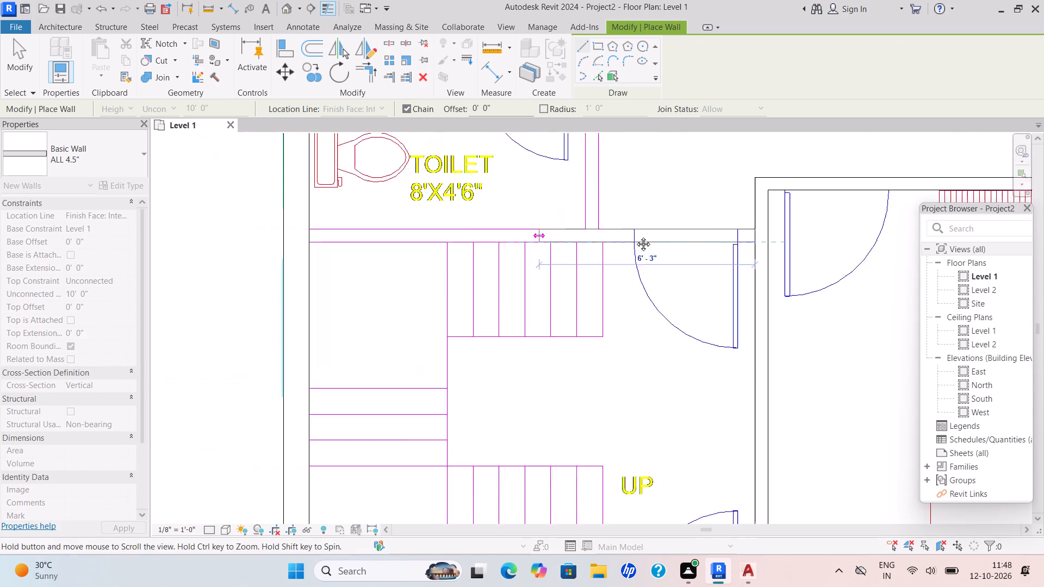
middle_click_drag(635, 236, 643, 238)
scroll(635, 236, "down", 2)
scroll(478, 243, "up", 5)
scroll(536, 242, "up", 4)
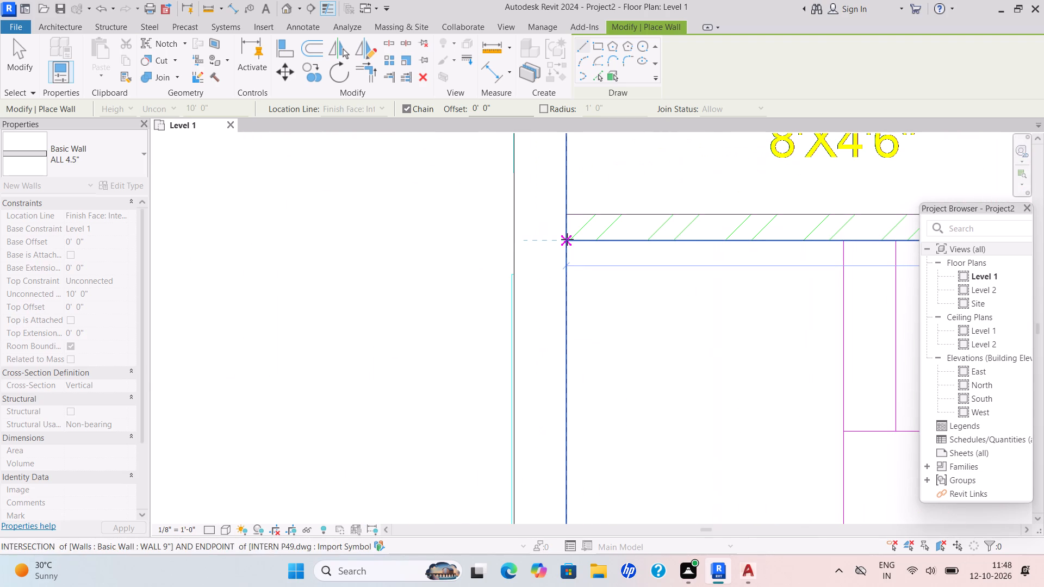
left_click(567, 239)
key("Escape")
Draw the 4.5" wall between living and toilet, about 8'-4 1/2" from the exterior wall's inner face across the door opening.
scroll(586, 233, "down", 11)
middle_click_drag(599, 238, 463, 320)
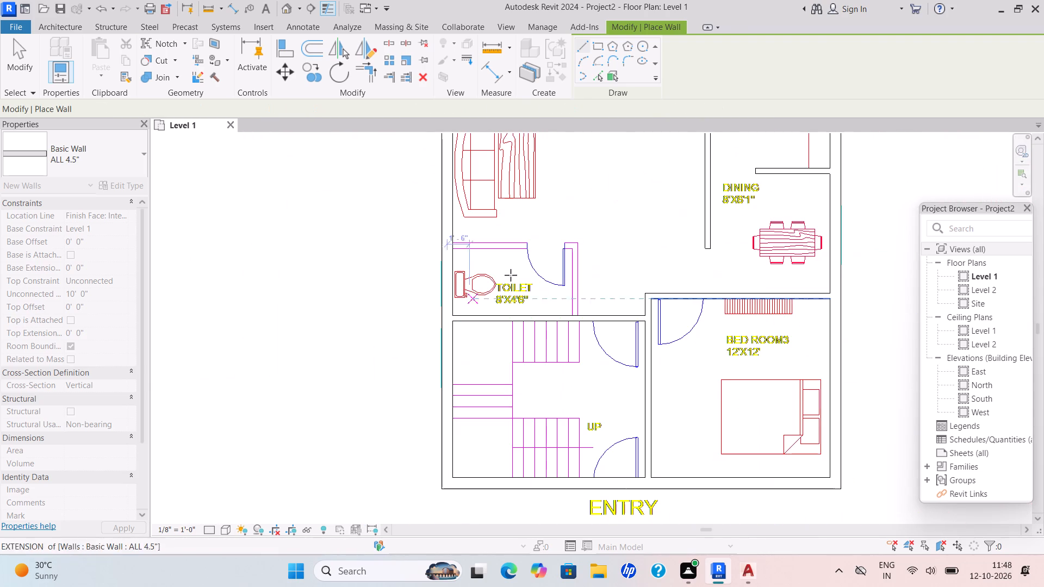
scroll(520, 226, "up", 5)
scroll(445, 265, "up", 4)
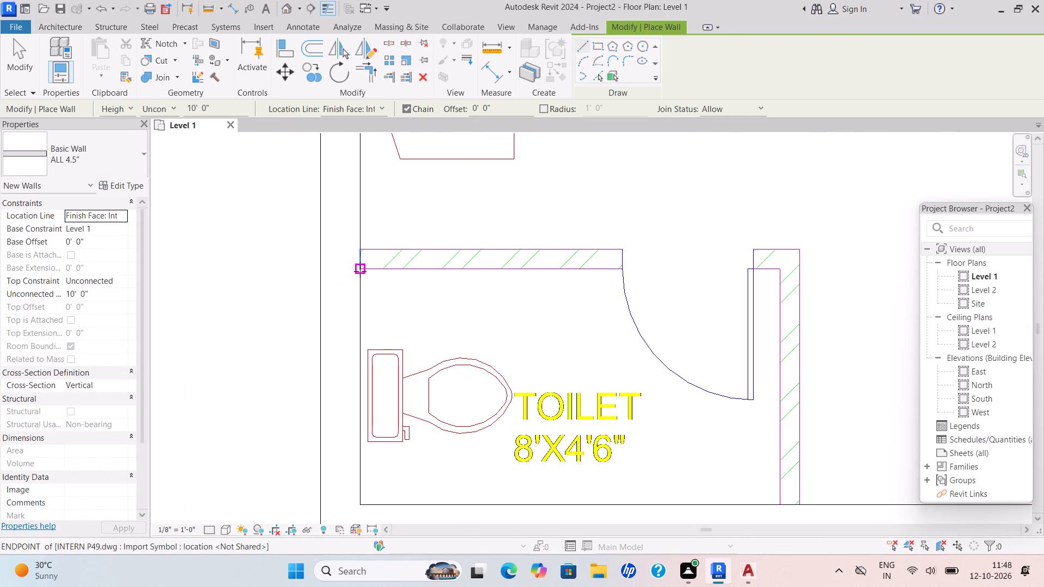
left_click(361, 270)
scroll(635, 270, "down", 4)
middle_click_drag(635, 270, 502, 267)
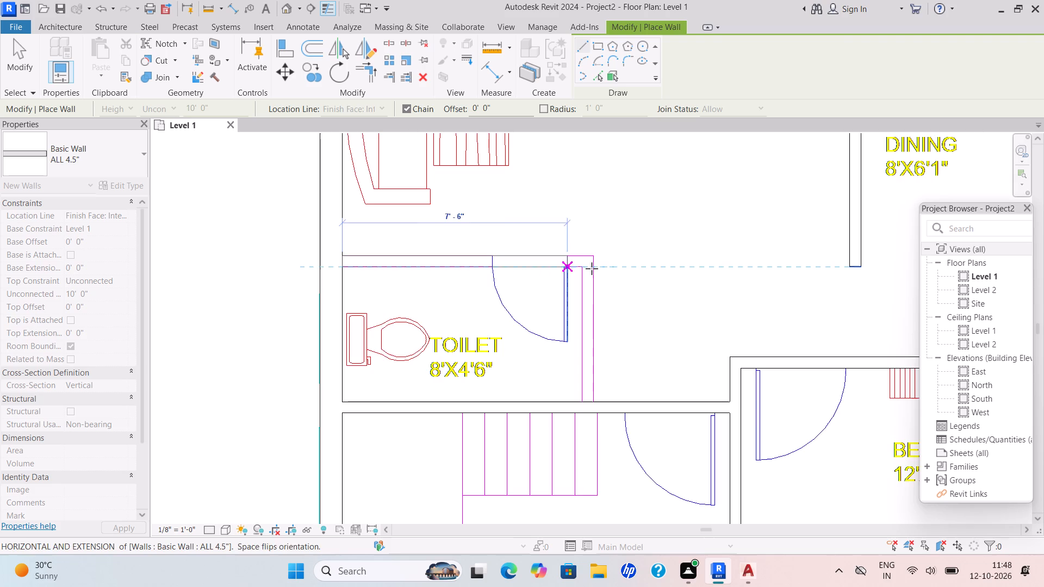
scroll(595, 268, "up", 4)
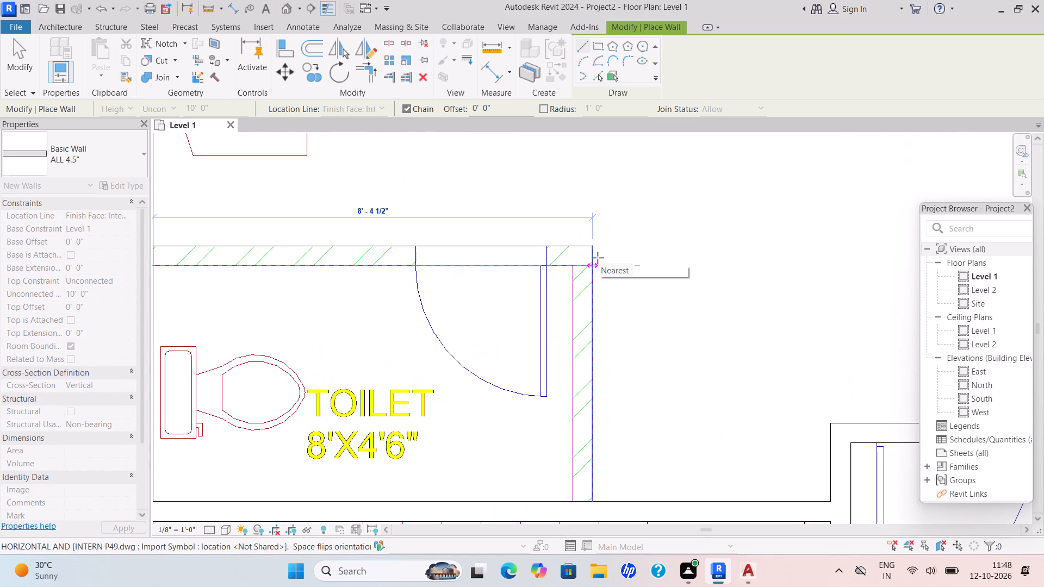
left_click(592, 266)
Flip the wall orientation and continue the toilet's 4.5" side wall about 4'-6" to the staircase partition, then end the chain.
key("space")
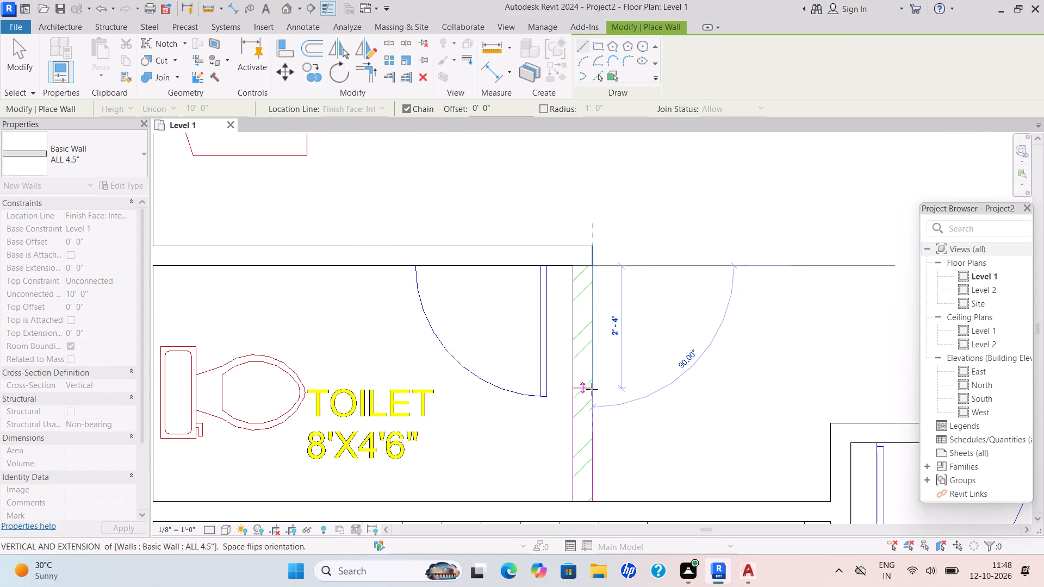
scroll(598, 406, "down", 3)
middle_click_drag(598, 406, 595, 329)
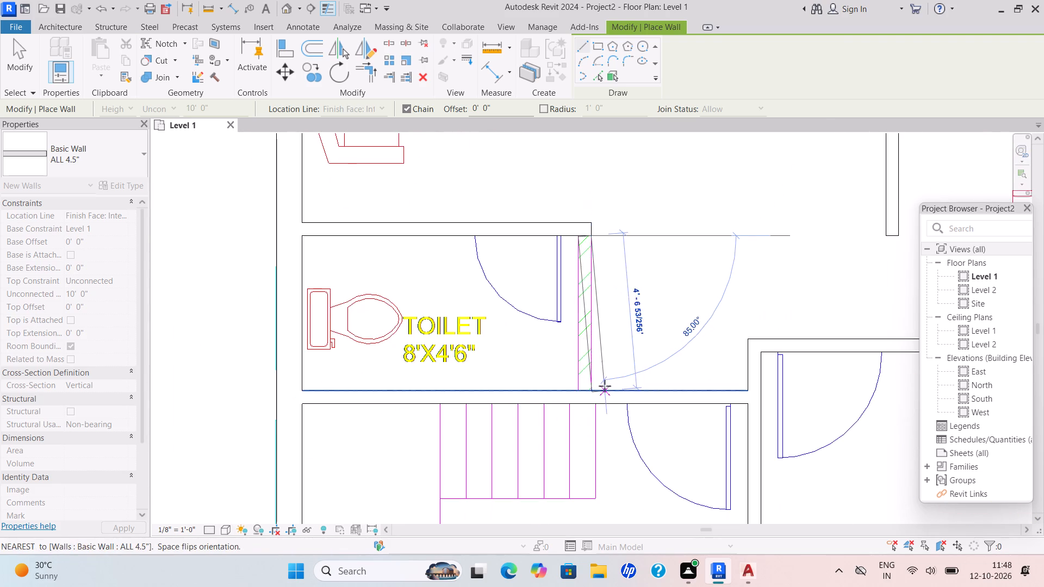
scroll(605, 386, "up", 7)
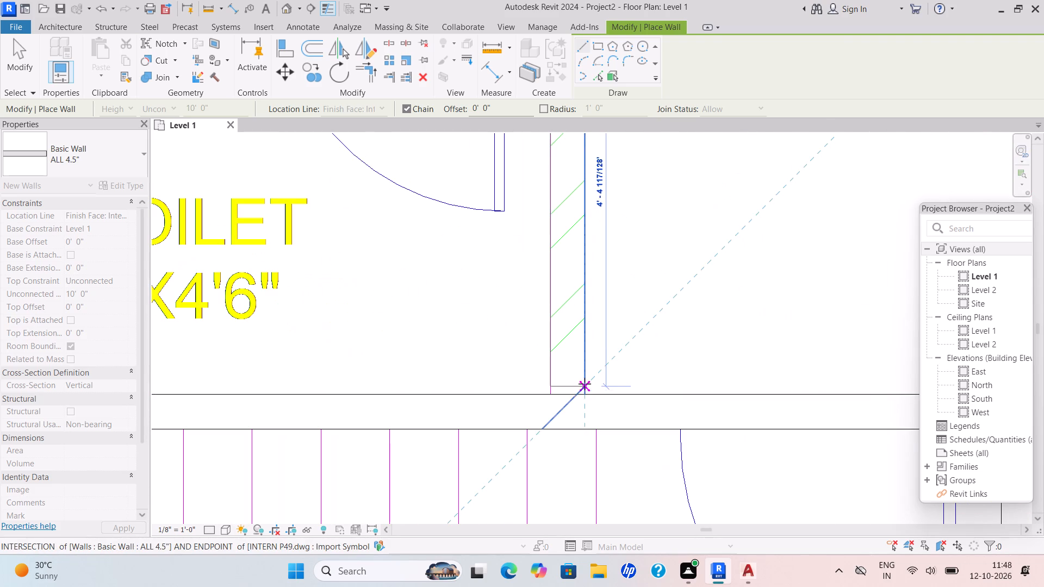
left_click(586, 396)
key("Escape")
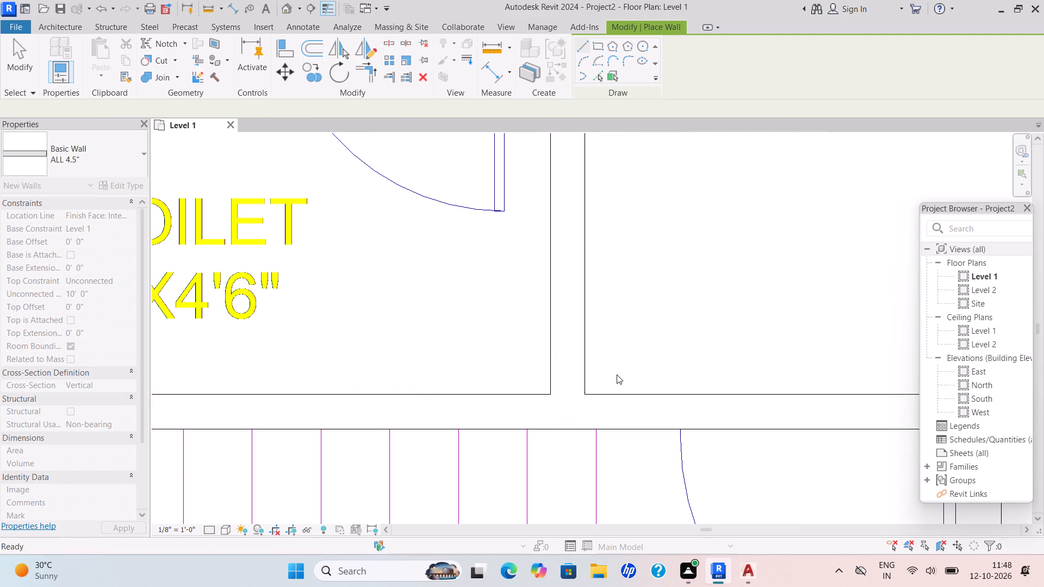
Draw the 4.5" partition between Bed Room 1 and Bed Room 2, from the exterior wall to the living room partition, and finish placing walls.
scroll(610, 371, "down", 11)
middle_click_drag(637, 320, 582, 402)
scroll(584, 358, "down", 4)
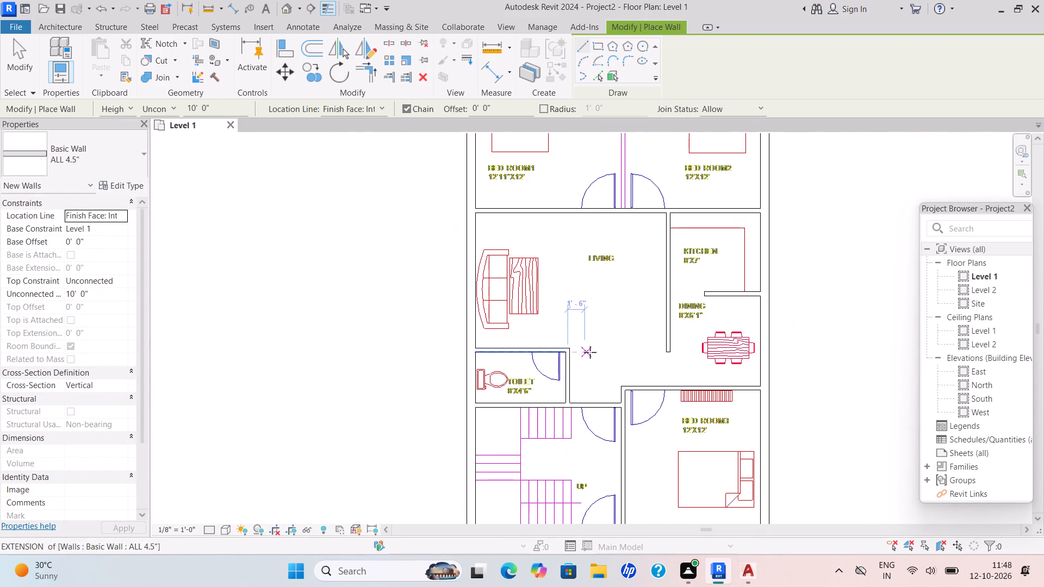
scroll(590, 352, "down", 2)
middle_click_drag(590, 352, 551, 414)
scroll(570, 205, "up", 9)
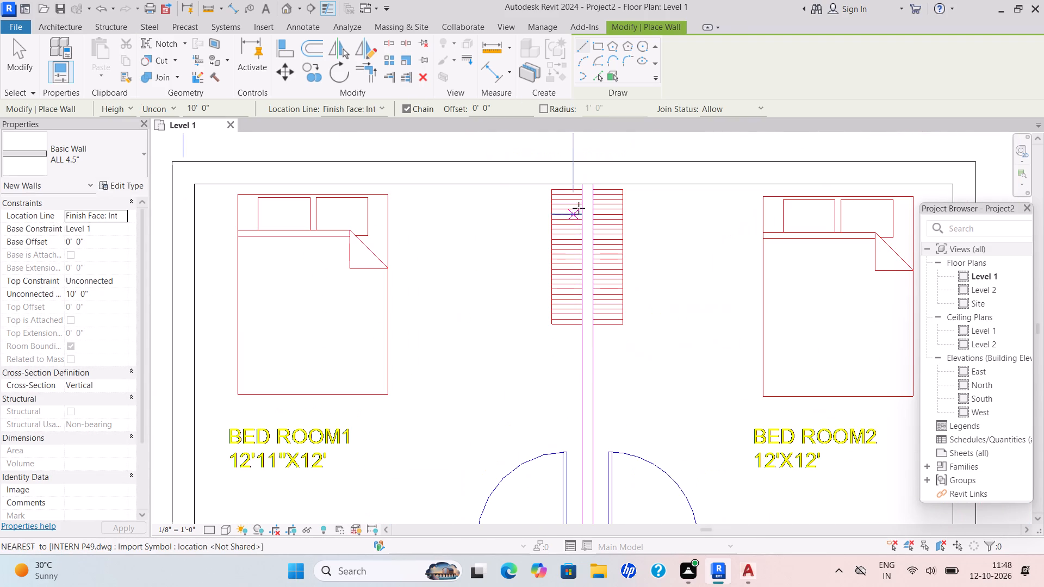
scroll(595, 183, "up", 5)
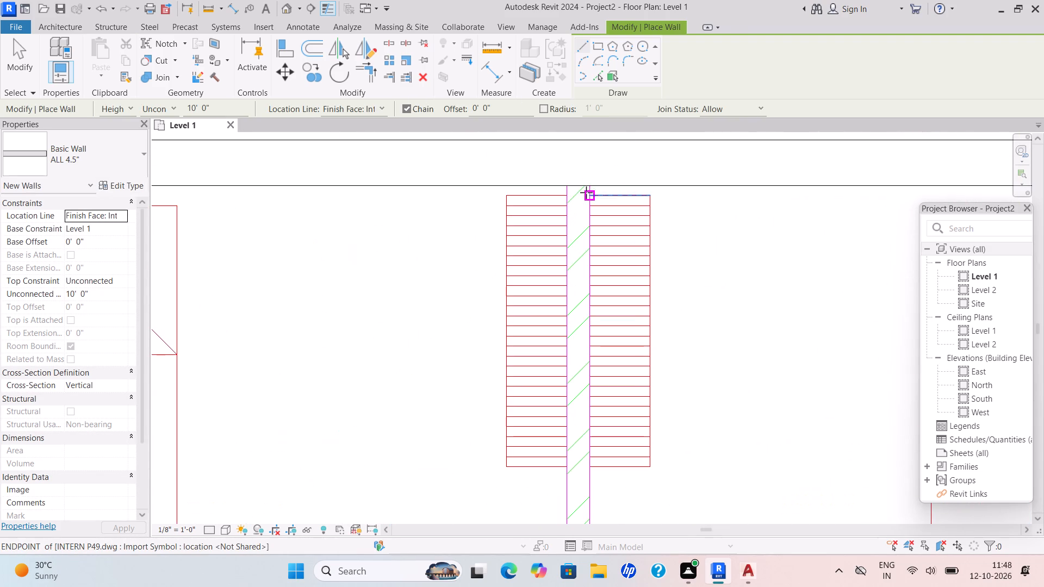
left_click_drag(585, 189, 586, 209)
key("space")
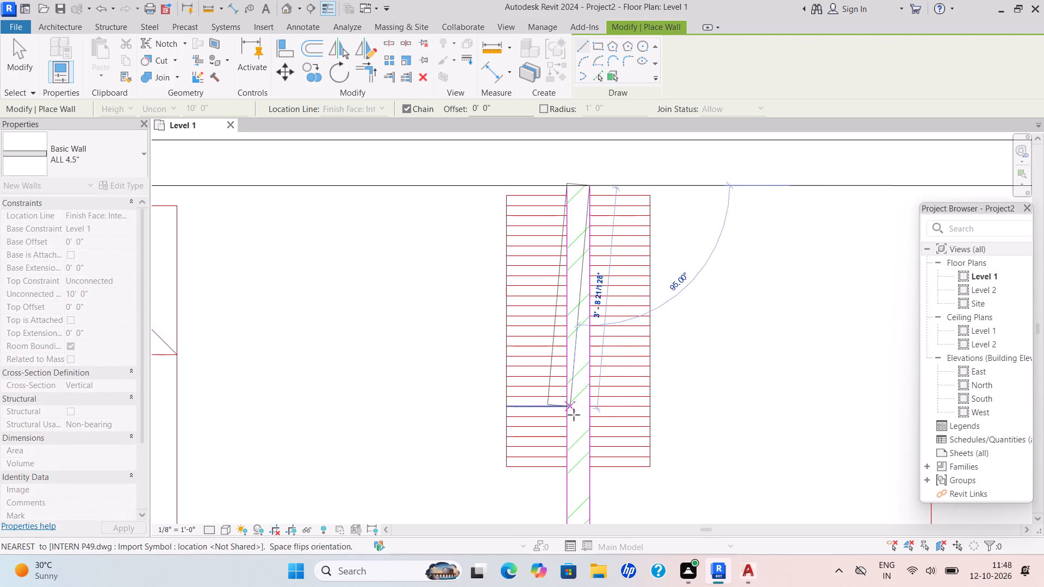
scroll(586, 431, "down", 3)
middle_click_drag(587, 431, 587, 234)
scroll(585, 461, "down", 2)
middle_click_drag(584, 461, 578, 411)
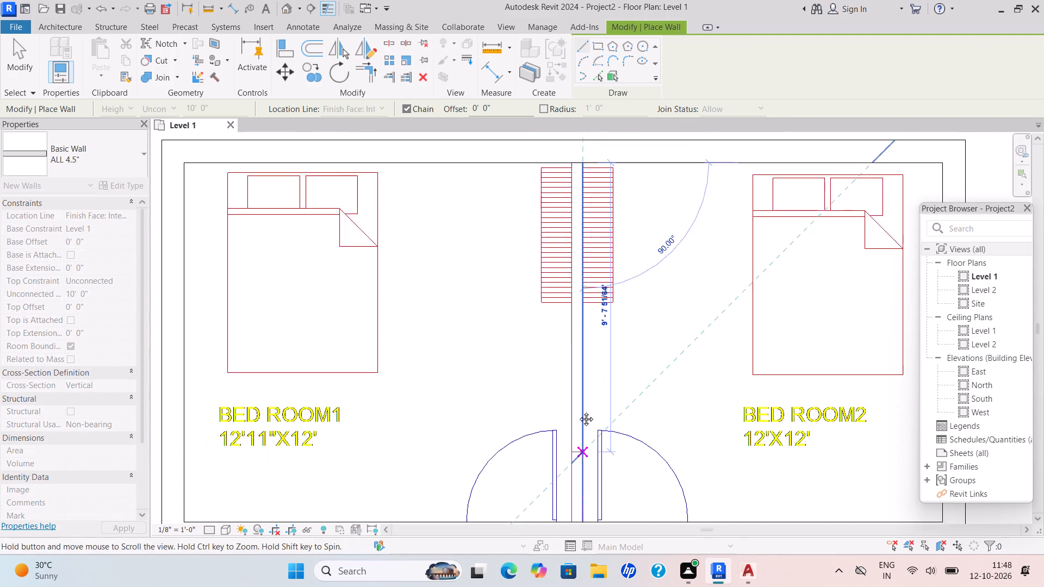
scroll(578, 411, "down", 1)
middle_click_drag(578, 411, 577, 293)
scroll(588, 353, "up", 6)
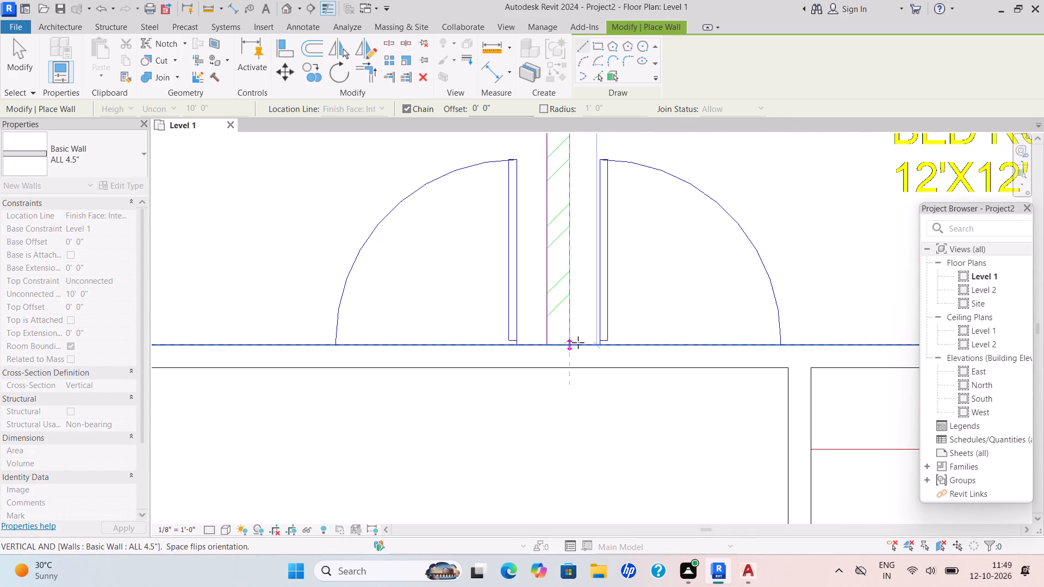
left_click(570, 342)
key("Escape")
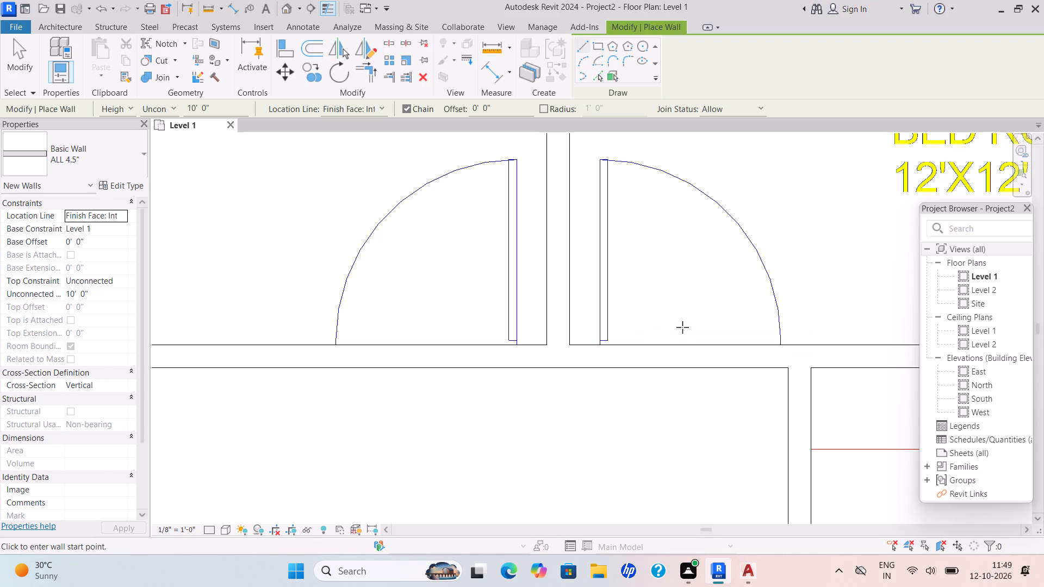
key("Escape")
Start a sketched stair run and draw its outer boundary about 8'-6" along the entry wall to the exterior corner.
scroll(662, 353, "down", 13)
middle_click_drag(647, 345, 569, 246)
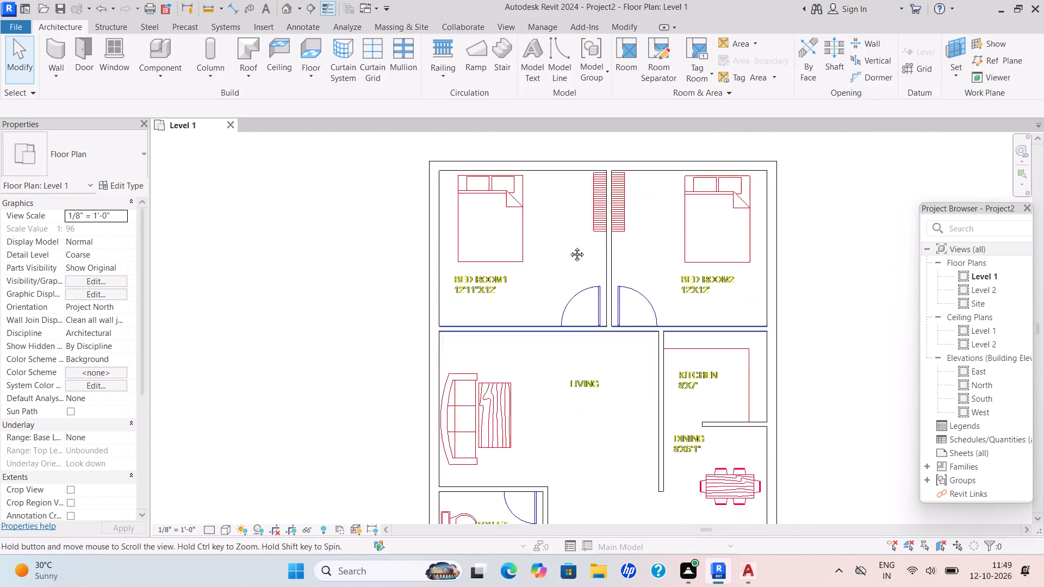
middle_click_drag(569, 246, 562, 241)
scroll(631, 378, "up", 5)
scroll(632, 369, "down", 3)
middle_click_drag(629, 366, 594, 232)
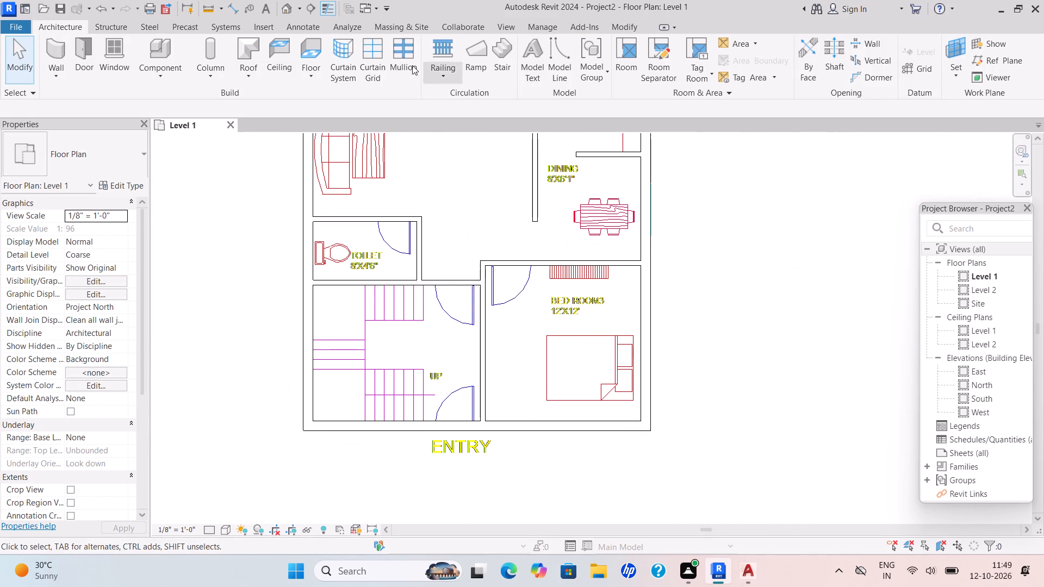
left_click(511, 64)
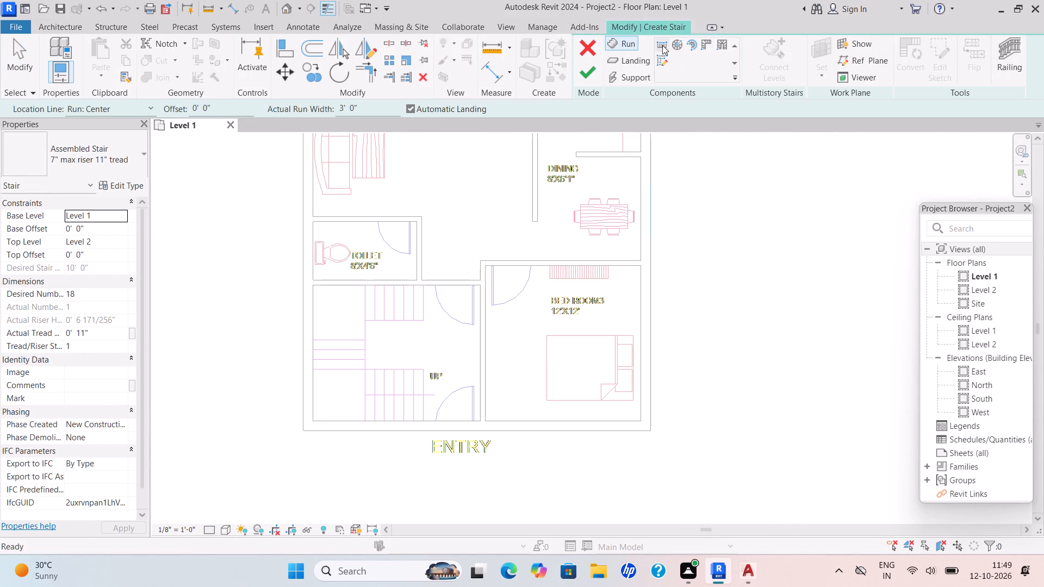
double_click(663, 58)
left_click(671, 47)
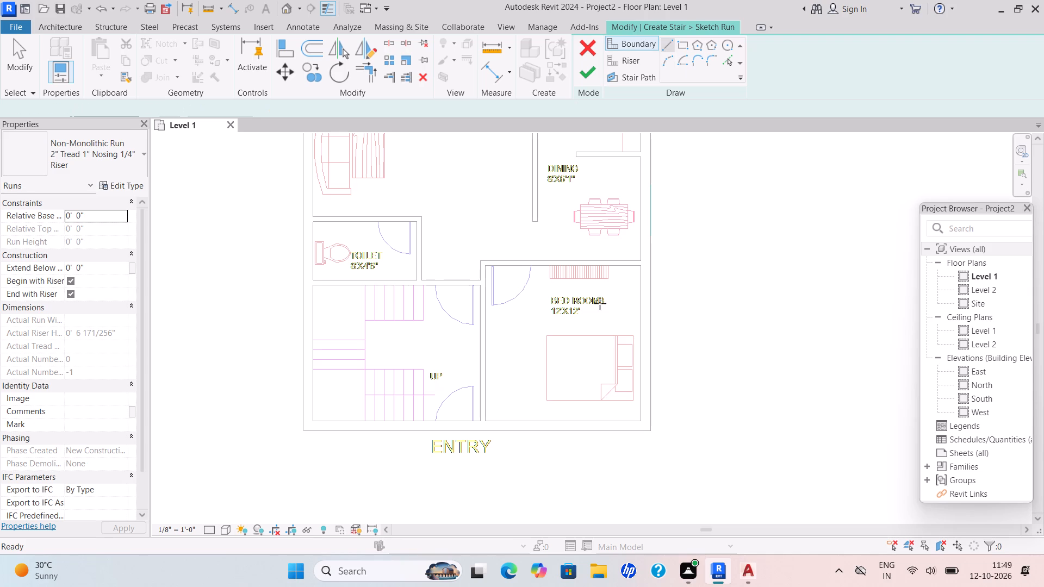
scroll(401, 429, "up", 5)
middle_click_drag(417, 417, 533, 393)
scroll(543, 386, "up", 5)
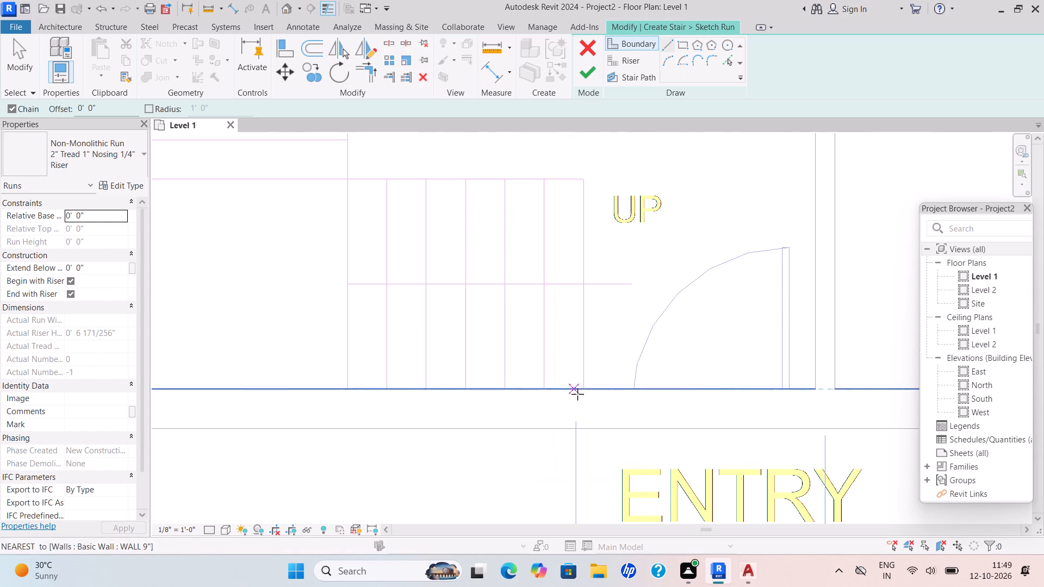
left_click(582, 394)
scroll(274, 378, "down", 7)
middle_click_drag(274, 378, 535, 384)
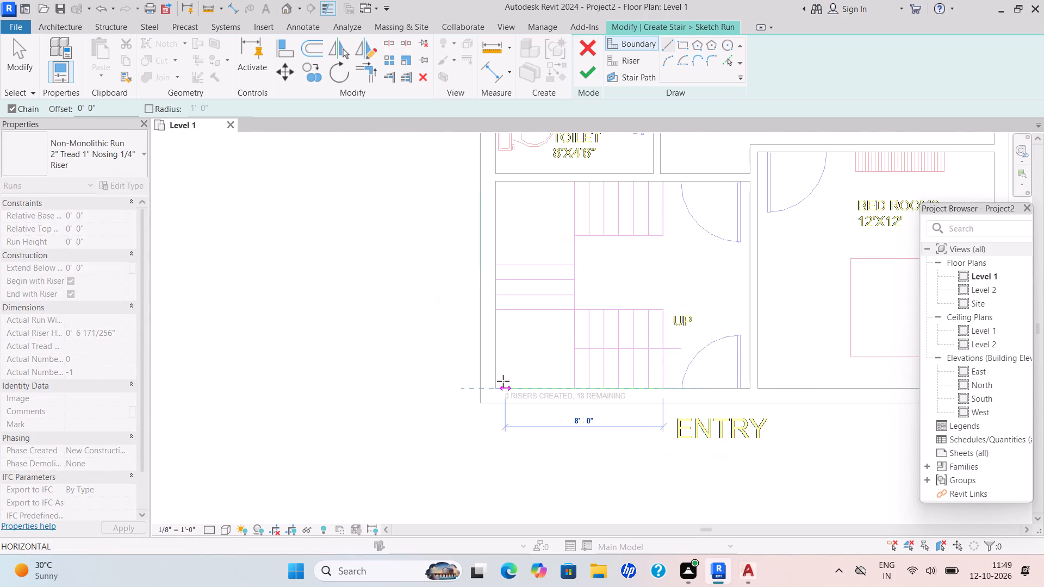
left_click(499, 386)
Continue the stair's outer boundary about 10'-8" along the exterior wall, then about 8'-6" along the toilet partition to the flight's end.
scroll(513, 208, "down", 6)
middle_click_drag(514, 225, 509, 349)
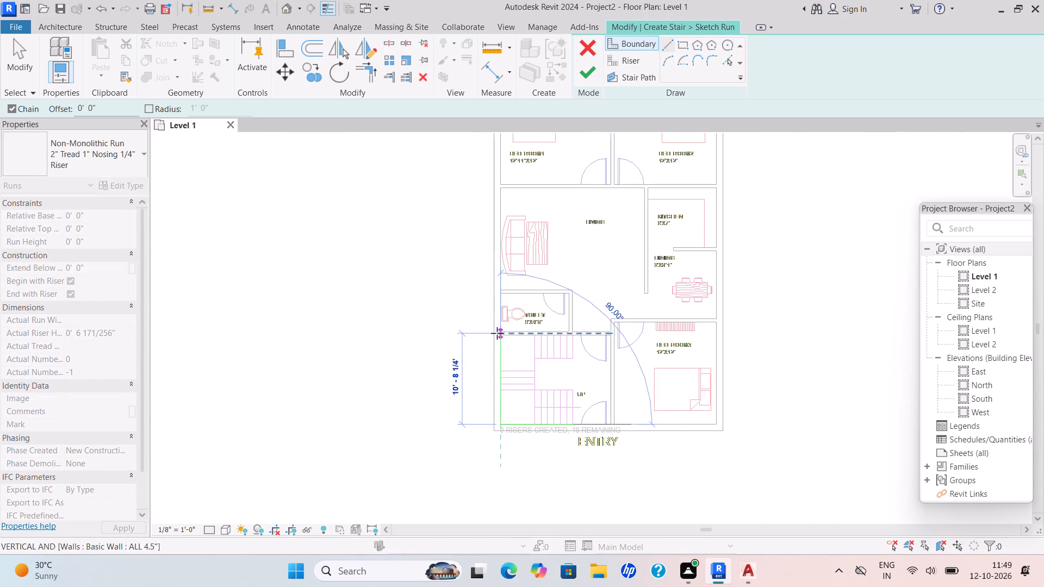
scroll(497, 333, "up", 11)
left_click(507, 324)
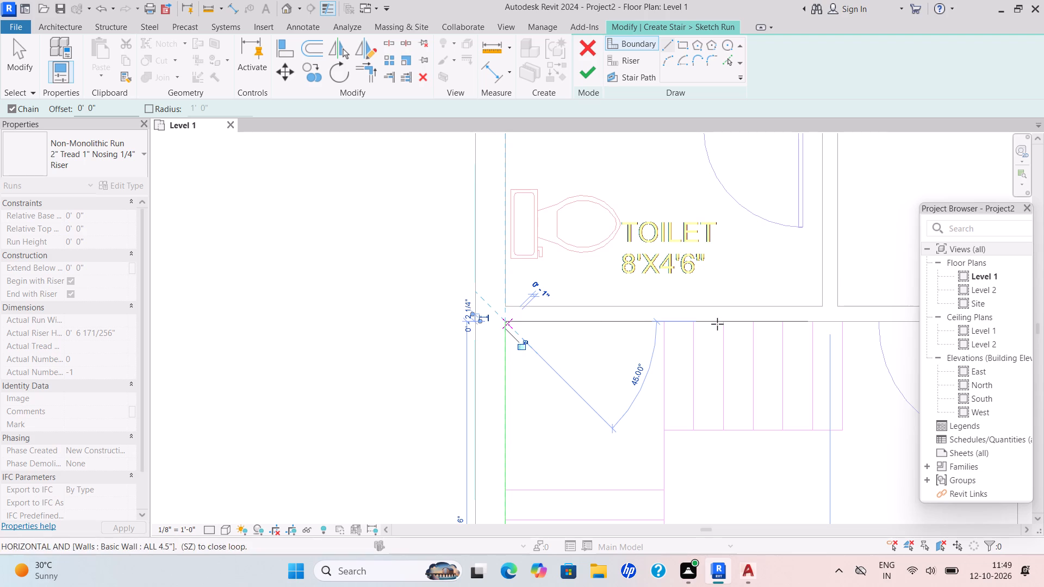
scroll(728, 327, "down", 1)
middle_click_drag(728, 327, 613, 301)
scroll(711, 303, "up", 5)
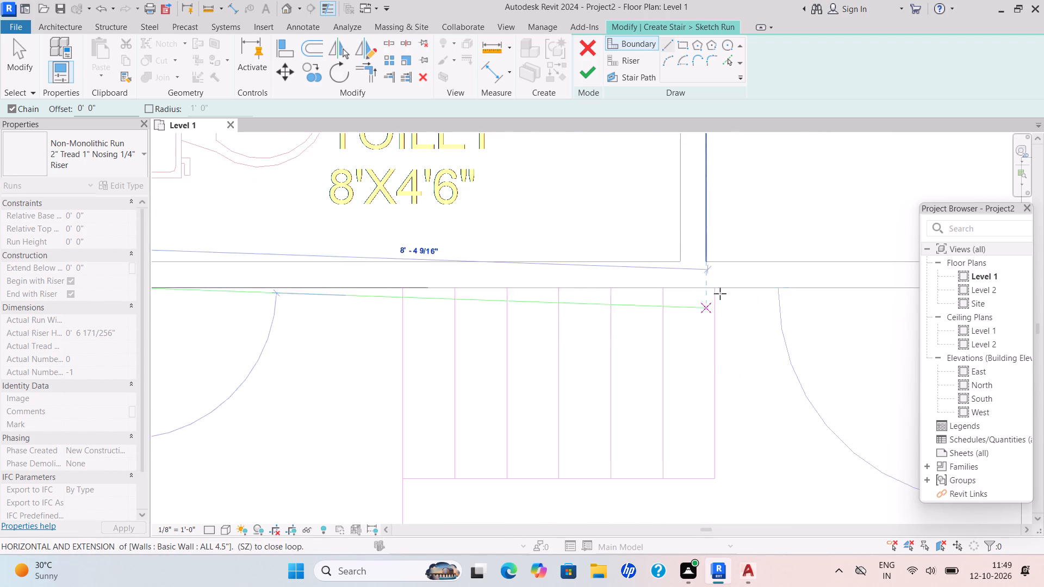
left_click(716, 287)
key("Escape")
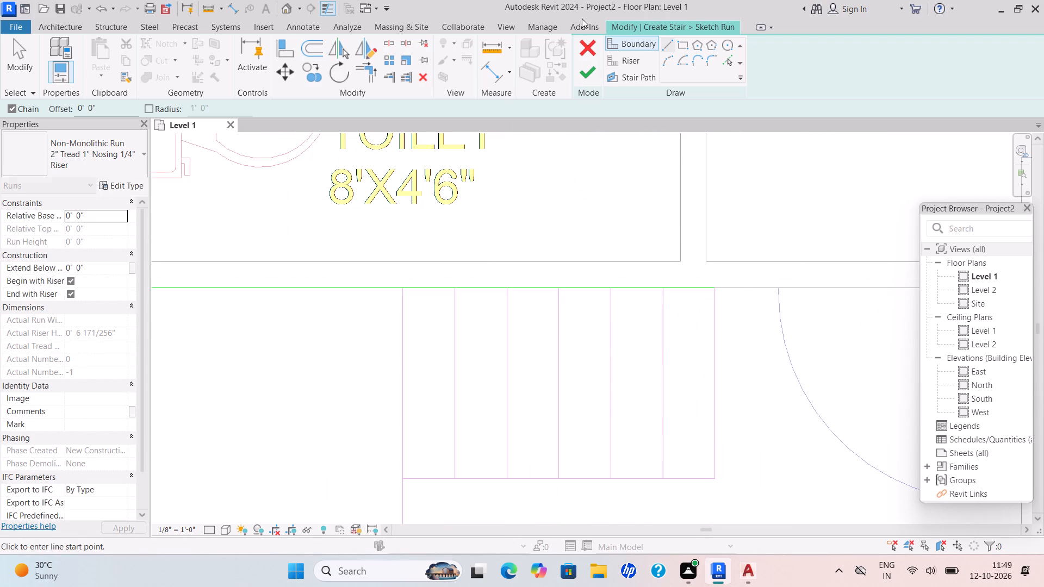
Sketch the stair's inner boundary along the plan's stairwell edges, with both straight flights' edges about 4'-6" long.
left_click(618, 43)
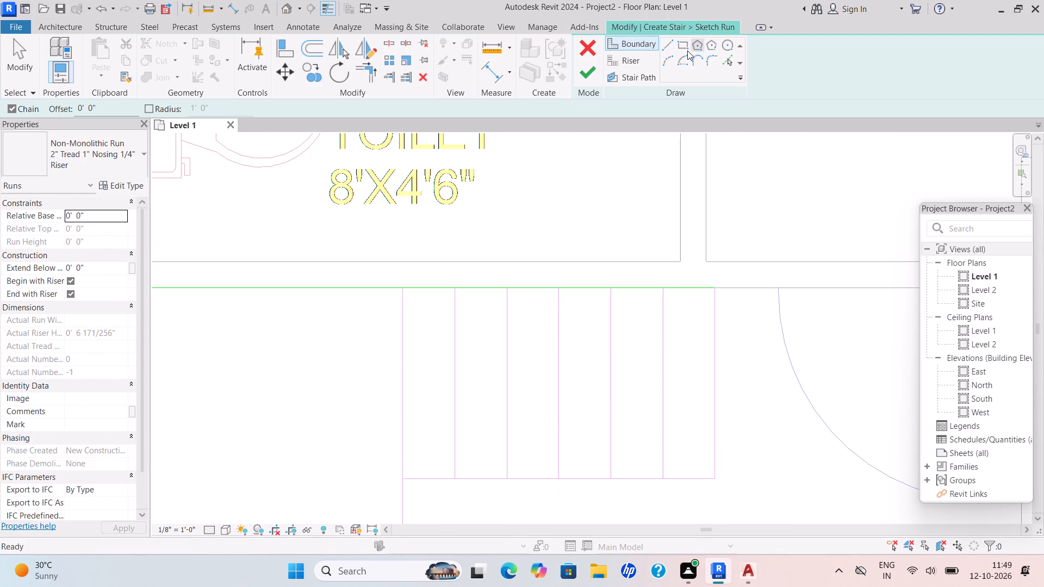
left_click(671, 41)
scroll(741, 353, "down", 5)
middle_click_drag(728, 360, 647, 203)
scroll(642, 285, "up", 3)
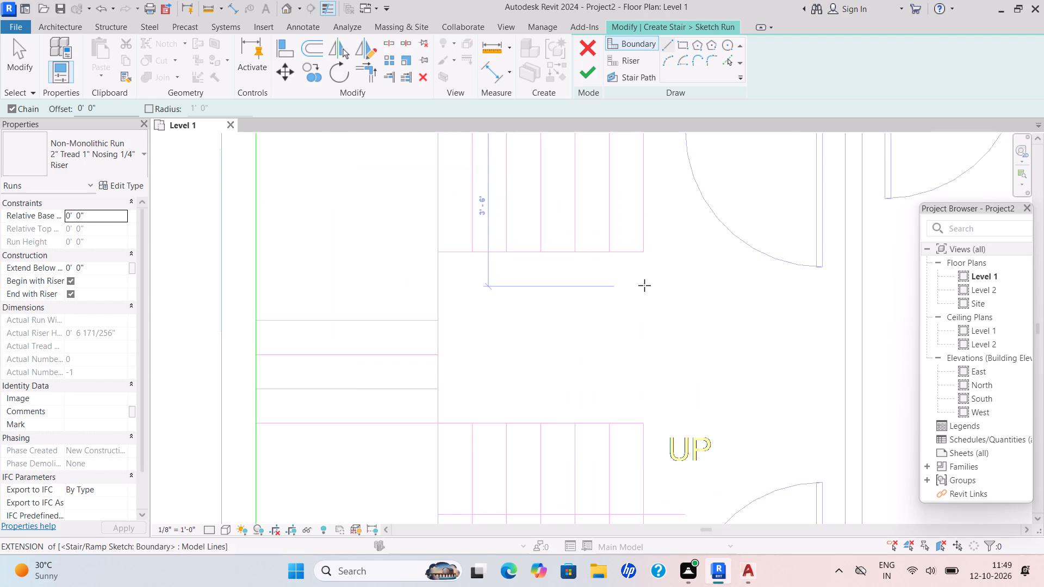
scroll(644, 285, "up", 2)
left_click(640, 234)
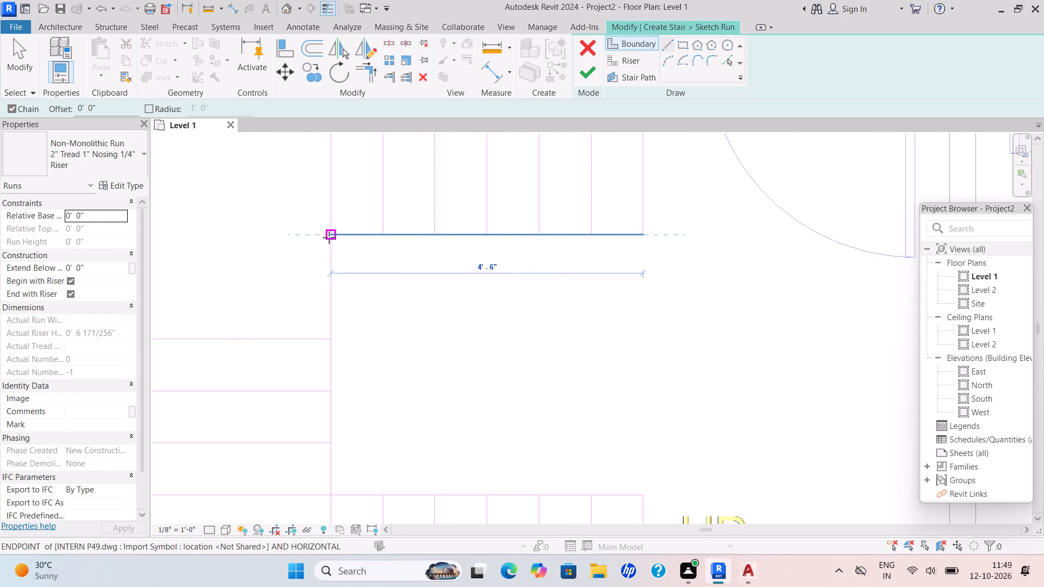
left_click(328, 237)
scroll(343, 382, "down", 3)
middle_click_drag(343, 382, 363, 236)
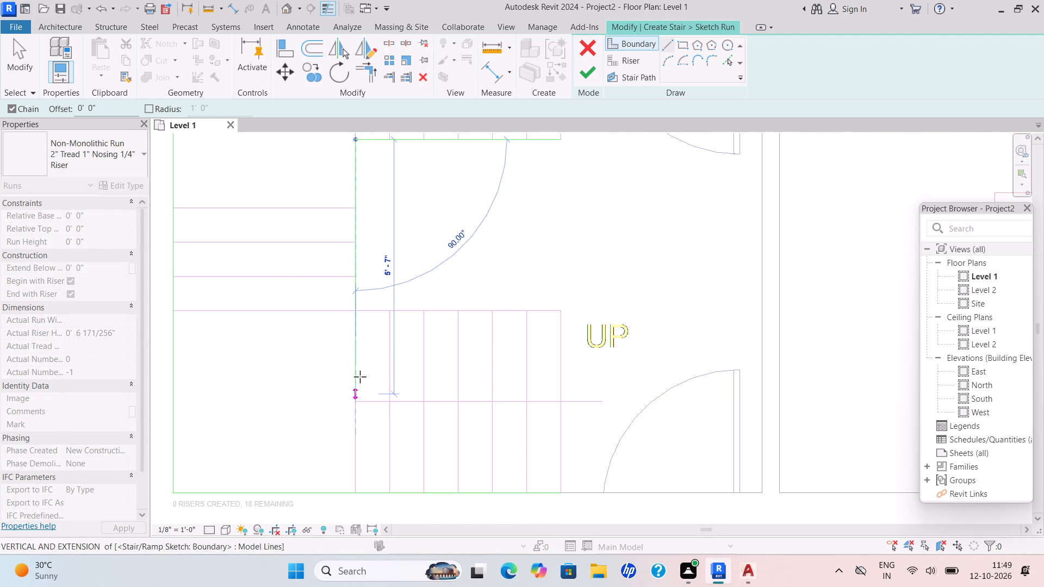
scroll(353, 308, "up", 4)
left_click_drag(353, 308, 358, 309)
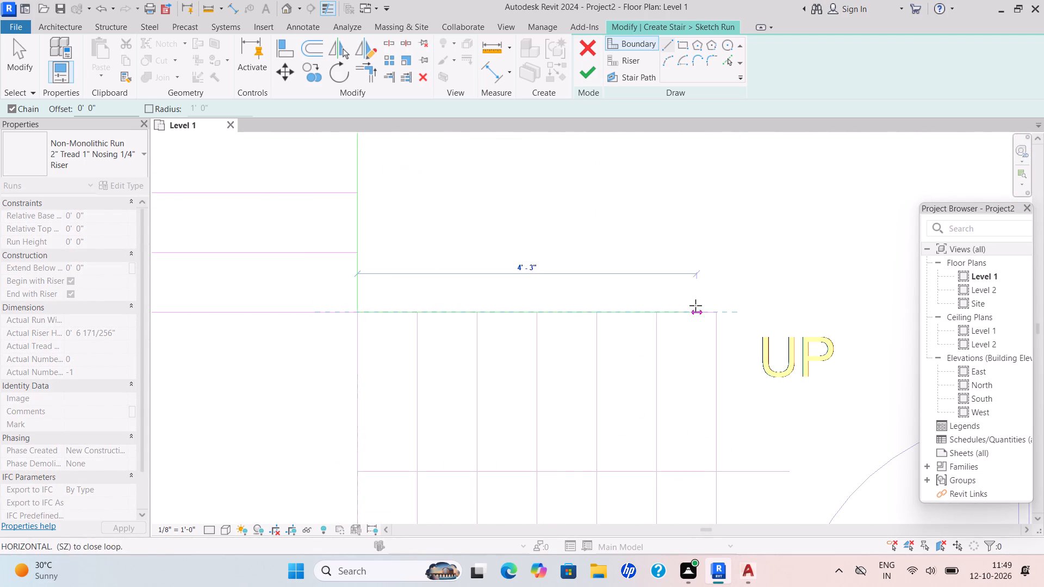
left_click(713, 313)
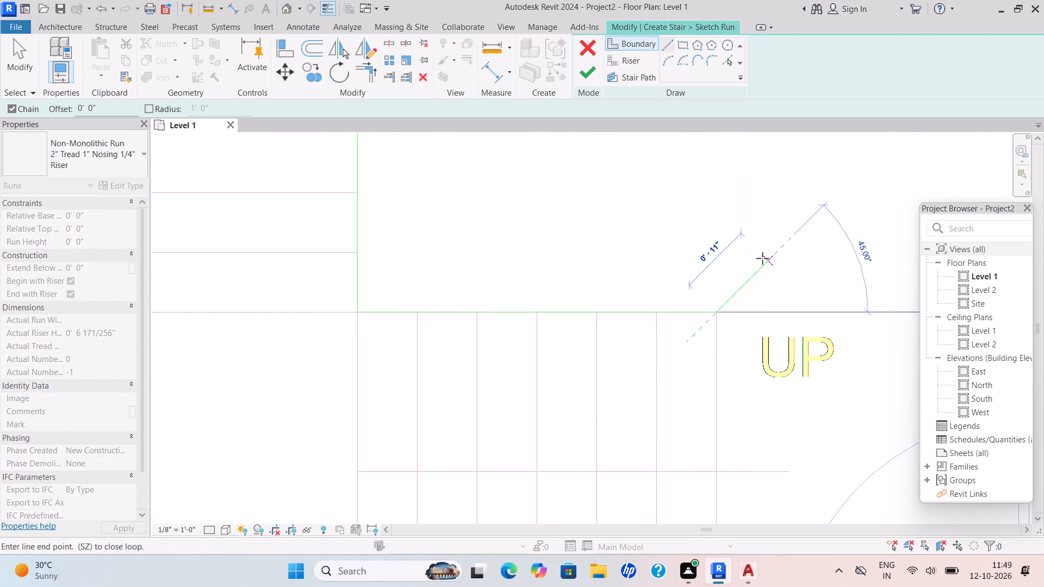
key("Escape")
Draw the first riser line at the UP end of the entry-side flight, from the outer boundary to the inner boundary.
double_click(639, 63)
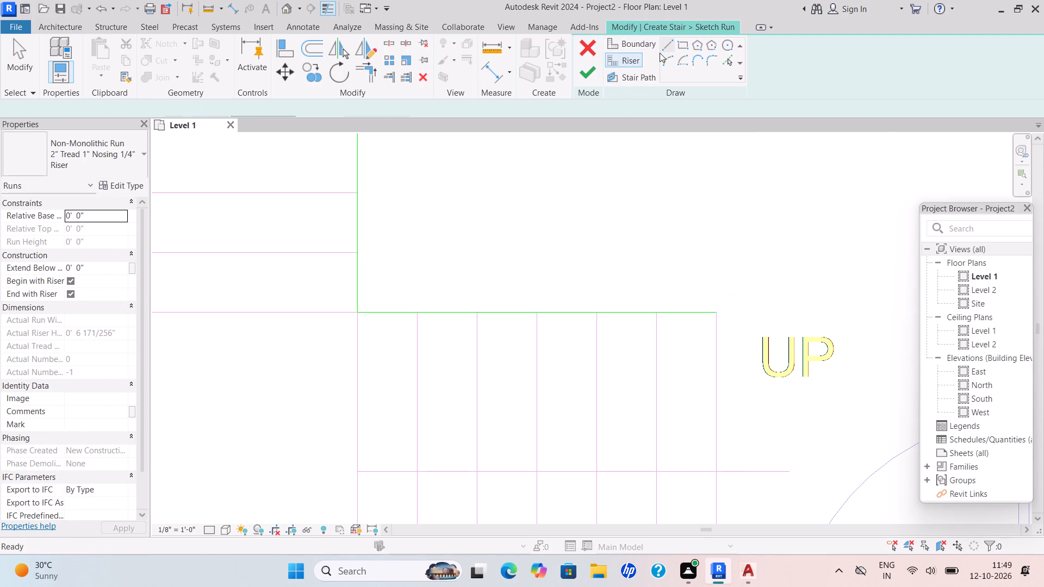
left_click(666, 46)
left_click(664, 40)
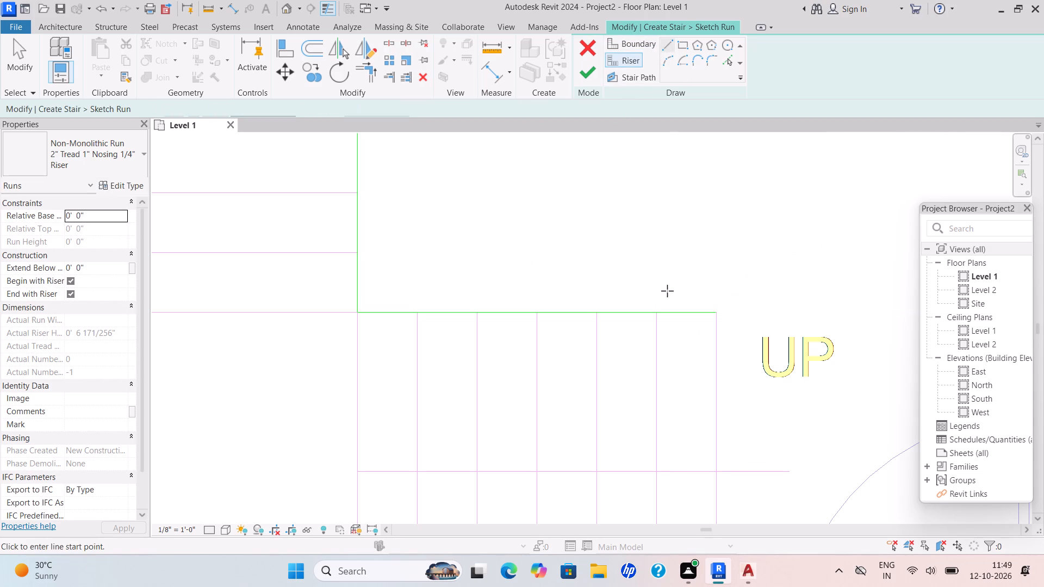
scroll(667, 291, "down", 4)
scroll(657, 369, "down", 1)
middle_click_drag(657, 369, 641, 292)
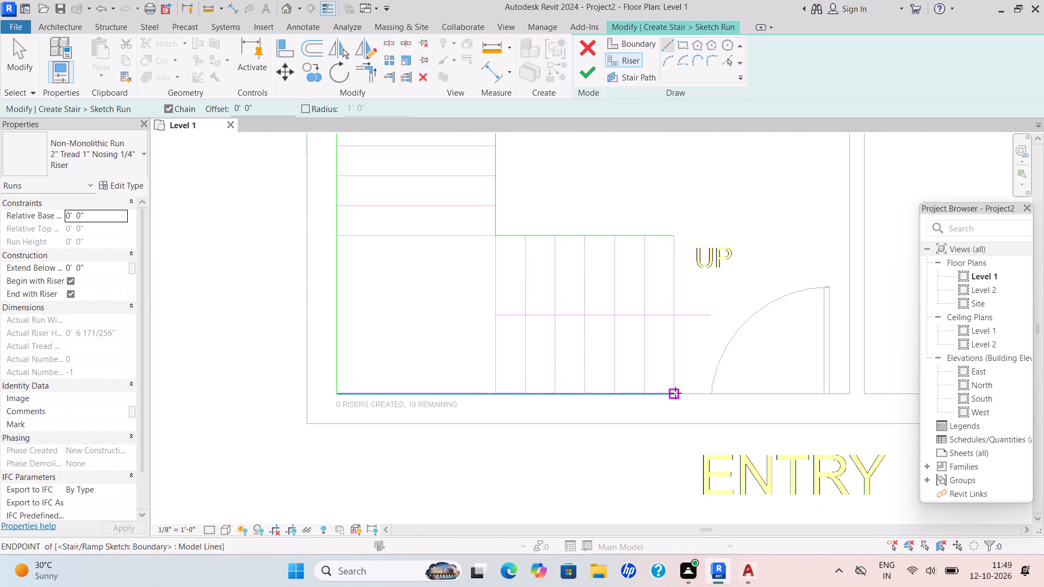
left_click(675, 393)
left_click(673, 238)
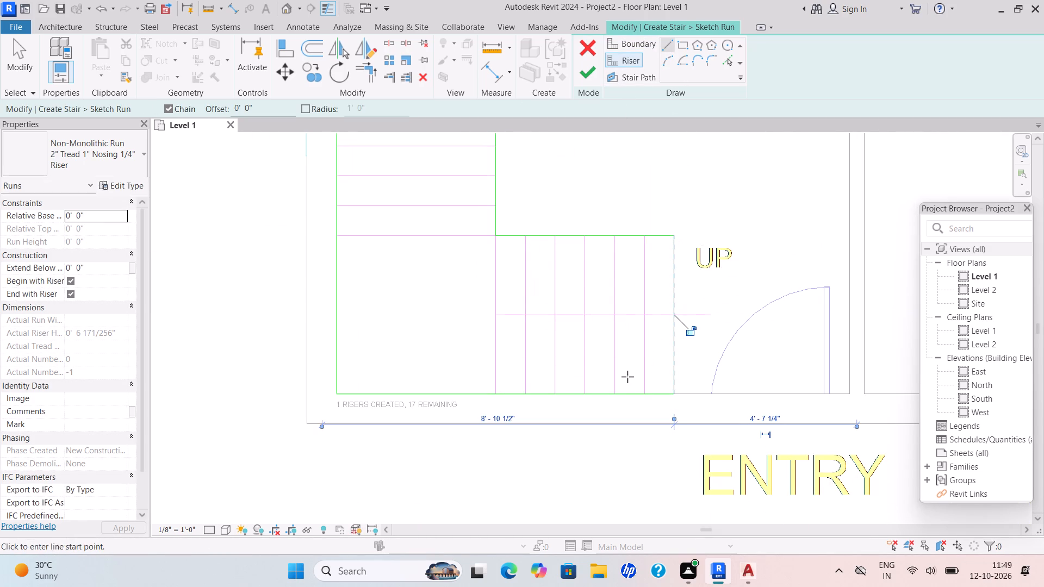
Draw the entry-side flight's remaining six riser lines at 0'-9" spacing over the plan's treads, ending at the stairwell's inner corner.
left_click(648, 393)
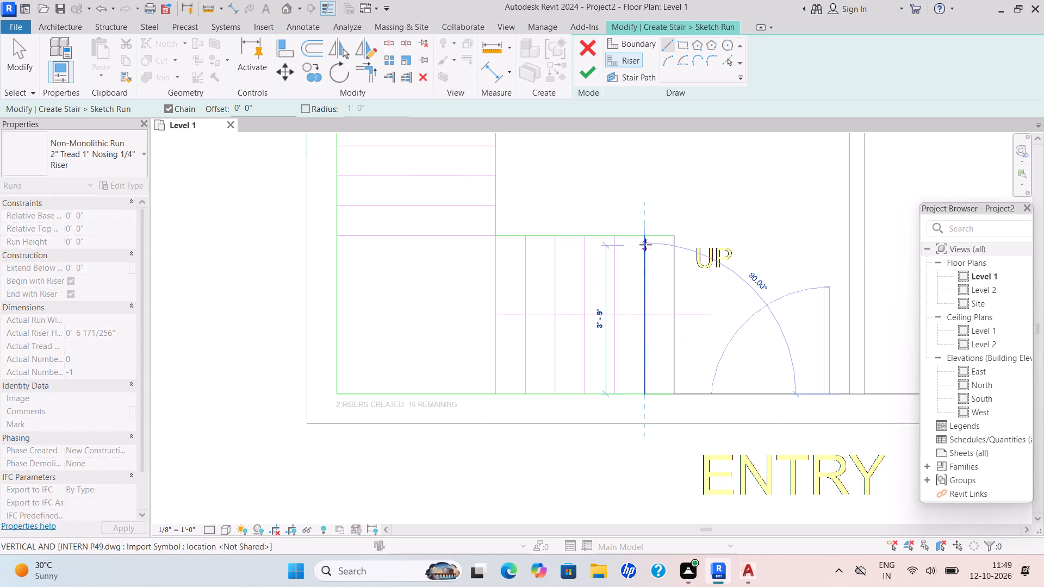
left_click(649, 241)
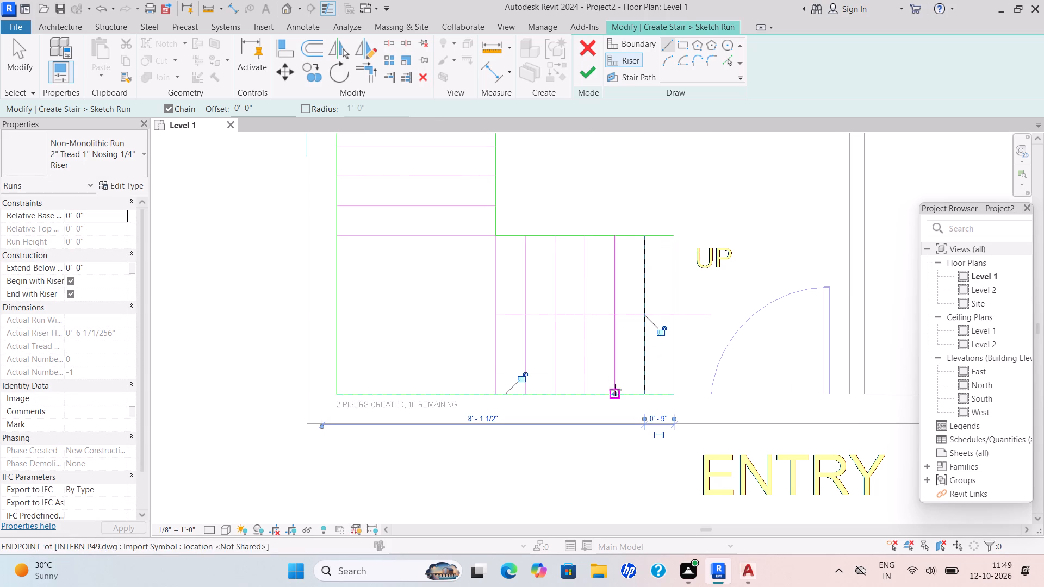
left_click_drag(616, 390, 615, 385)
left_click(618, 239)
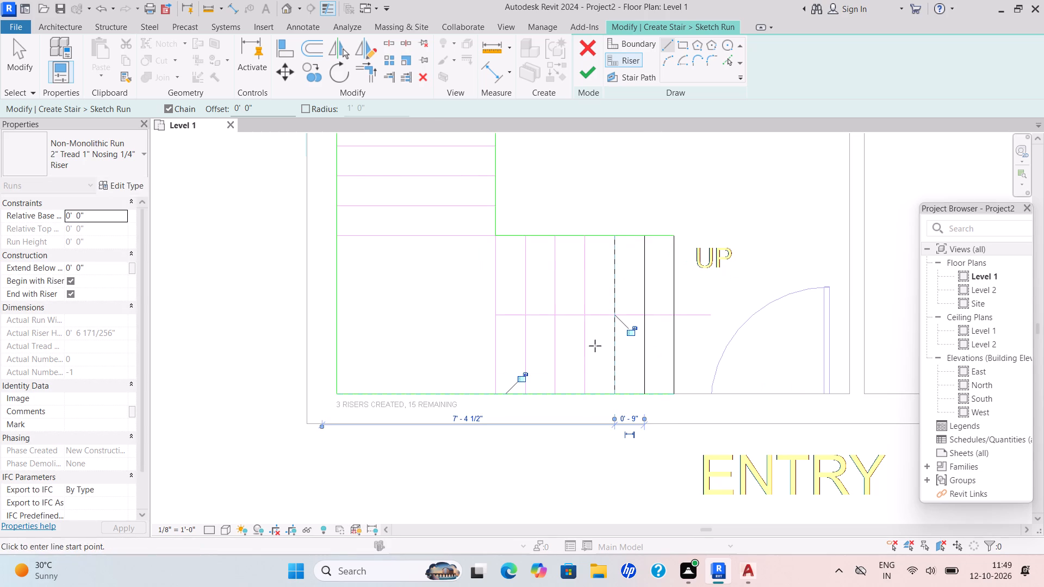
left_click(585, 389)
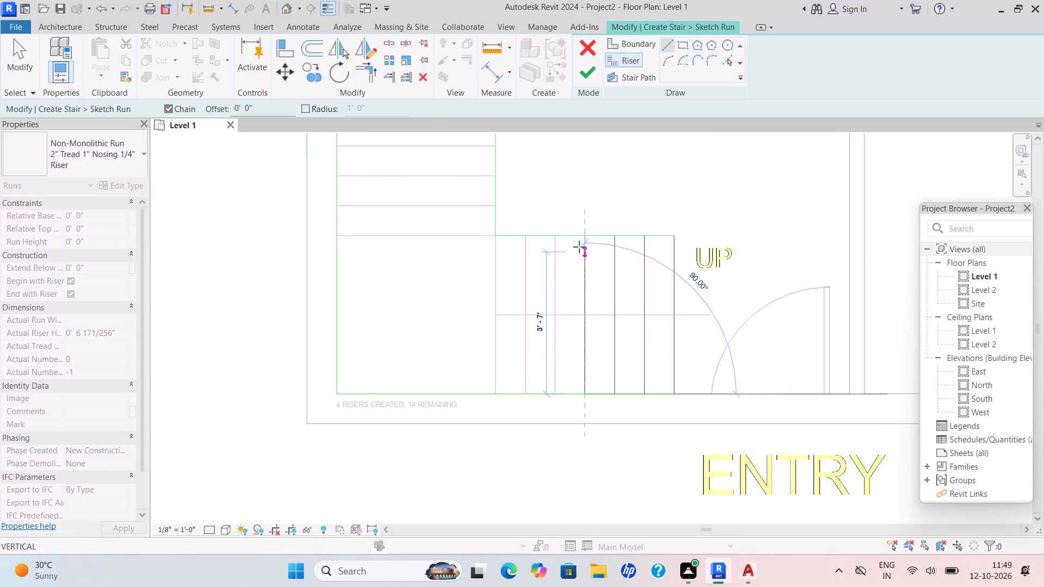
left_click(581, 240)
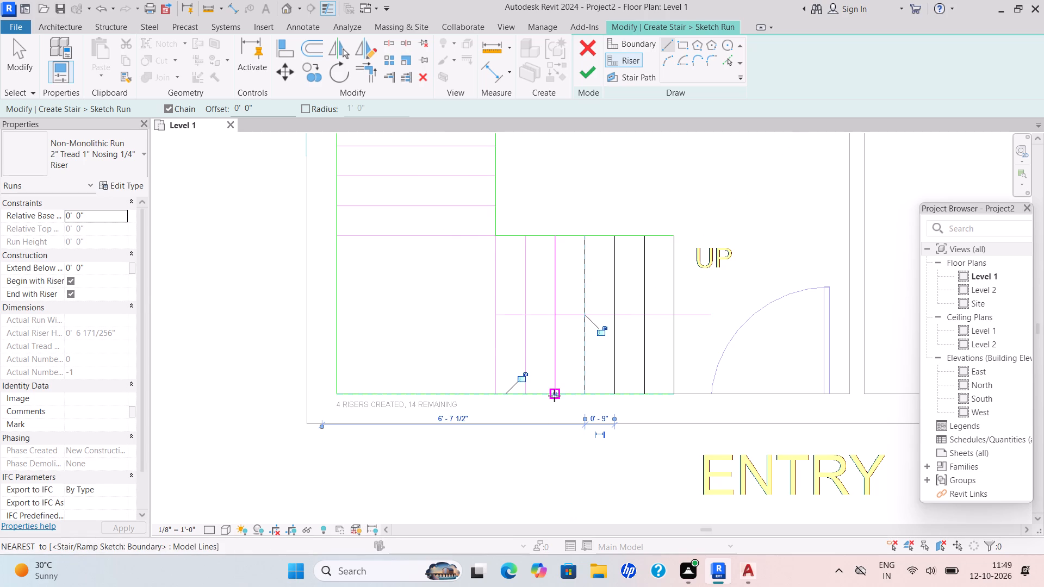
left_click(556, 396)
left_click(553, 239)
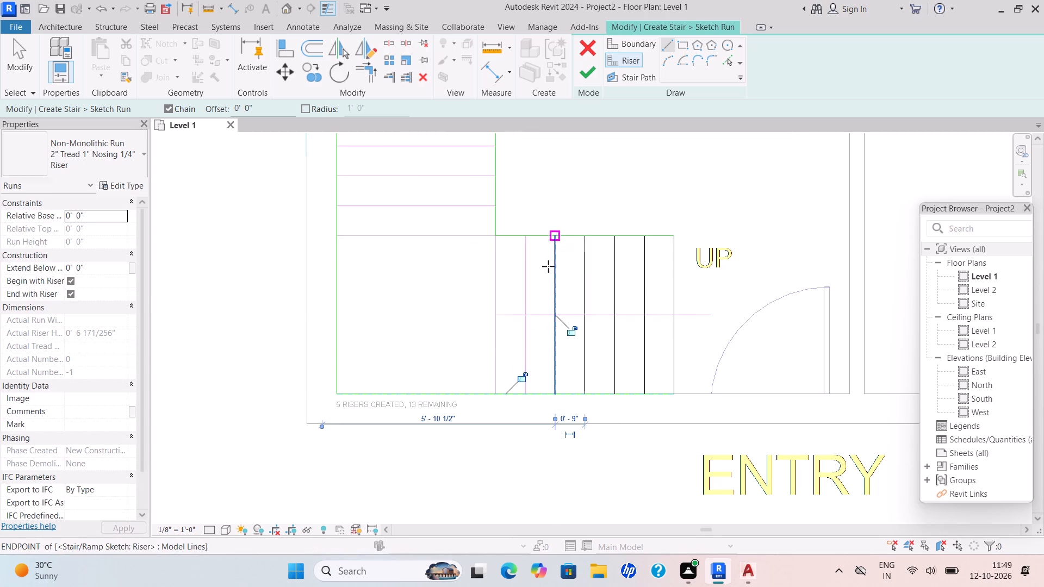
left_click(527, 390)
left_click(530, 233)
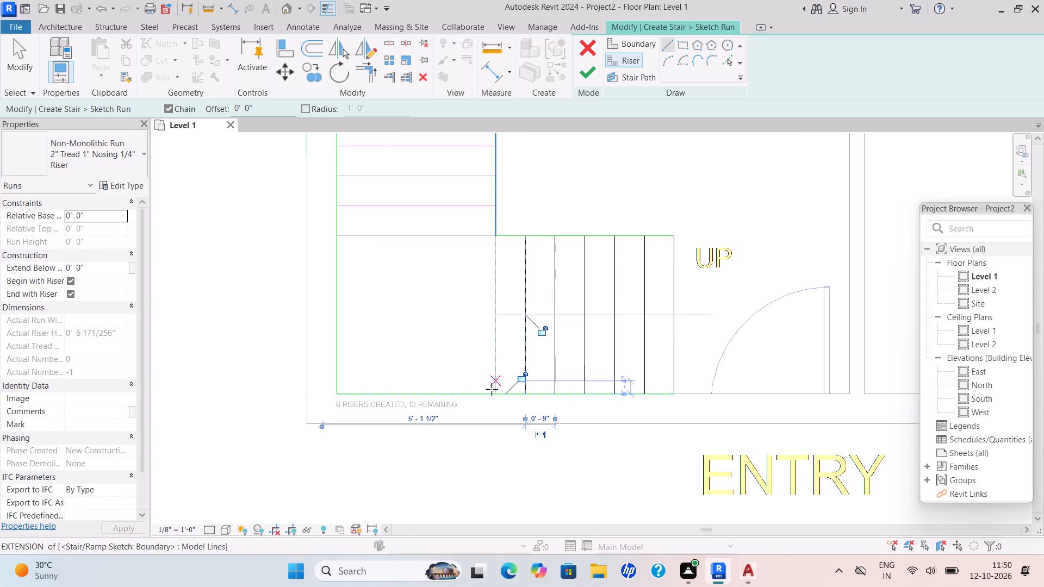
left_click(491, 397)
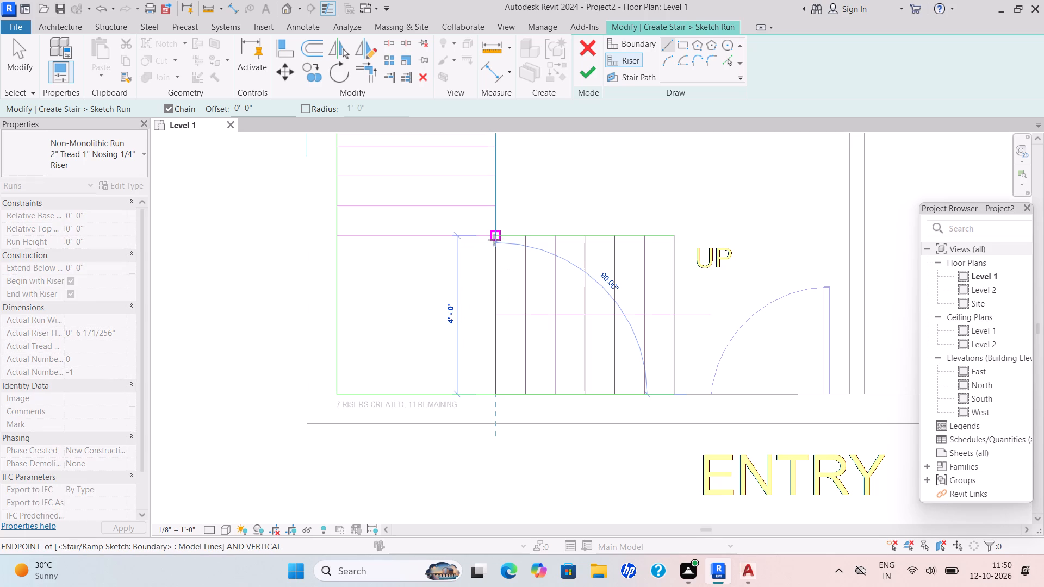
left_click(494, 240)
Draw six riser lines, each 4'-0" long and 0'-9" apart, across the middle flight along the exterior wall between the two corner landings.
scroll(612, 278, "down", 2)
middle_click_drag(616, 297, 633, 384)
scroll(444, 340, "up", 2)
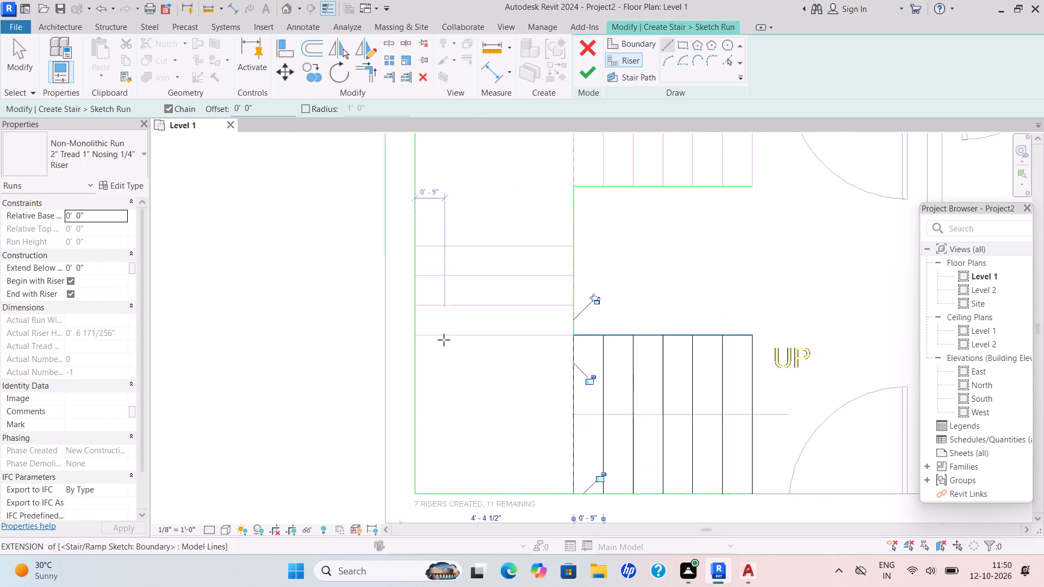
scroll(444, 340, "up", 1)
left_click(411, 335)
left_click(594, 334)
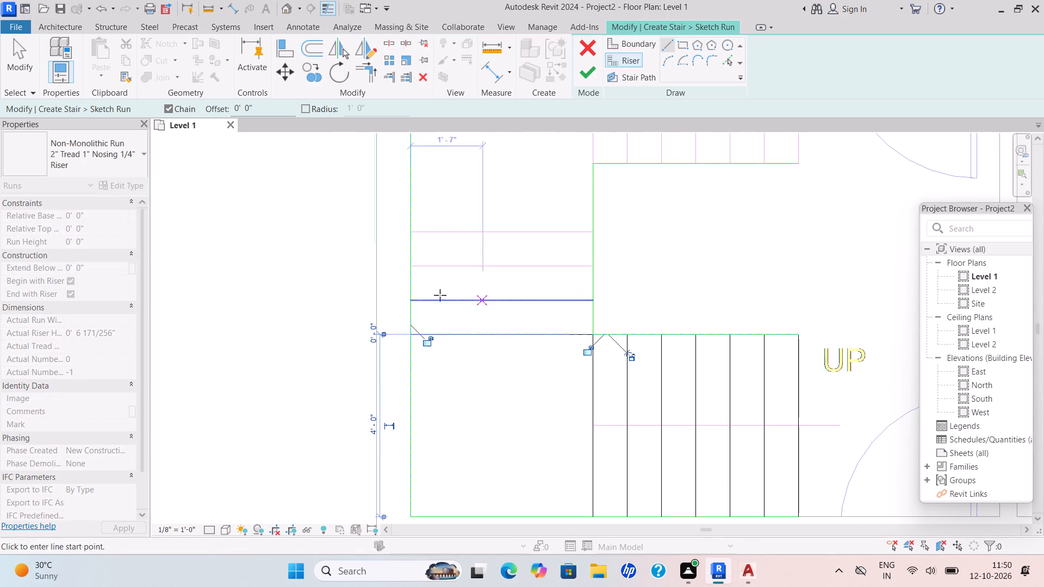
left_click(412, 298)
left_click(592, 303)
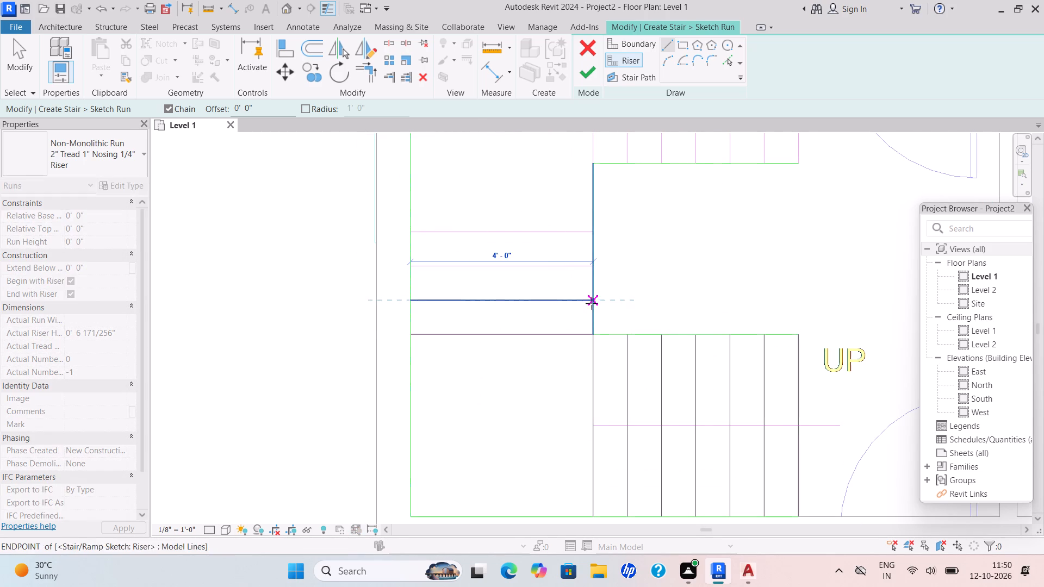
left_click(413, 270)
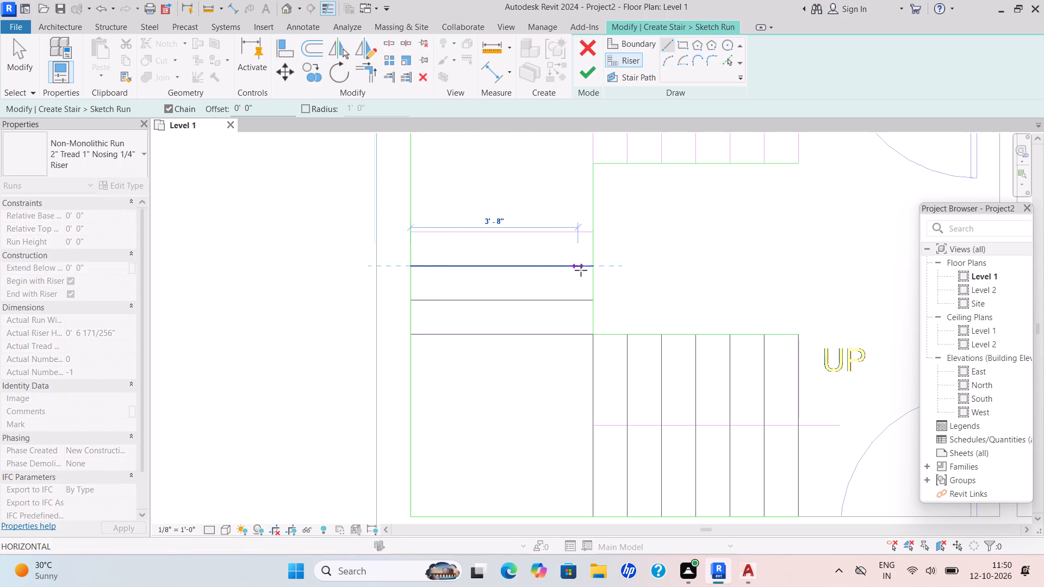
left_click(592, 267)
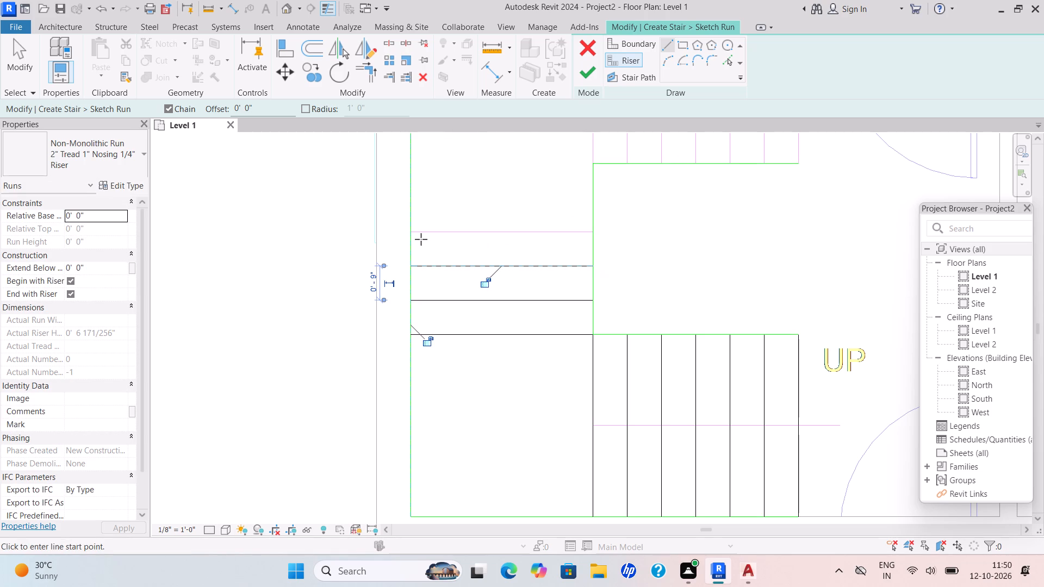
left_click_drag(415, 235, 422, 235)
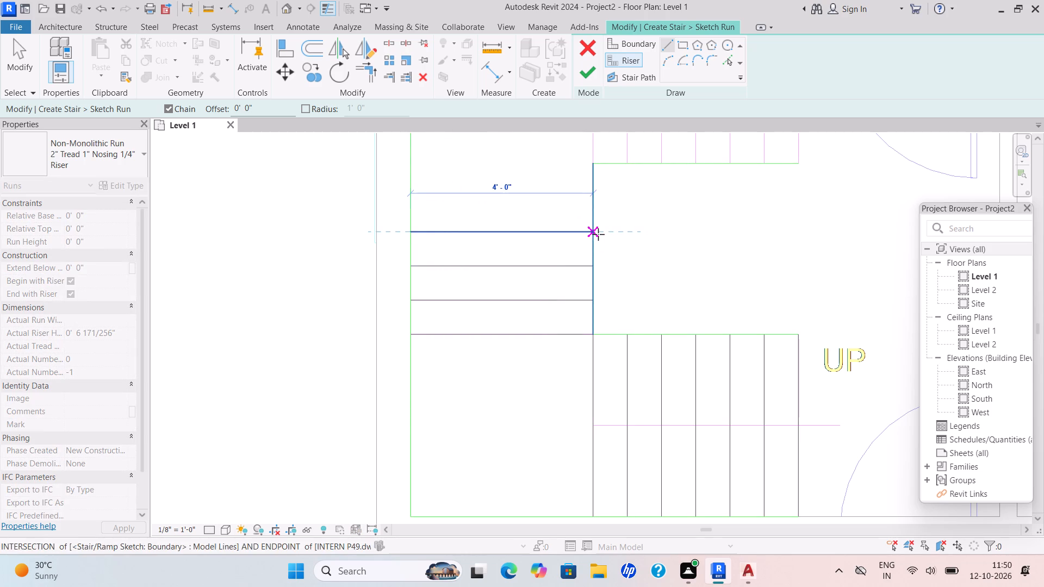
left_click(598, 234)
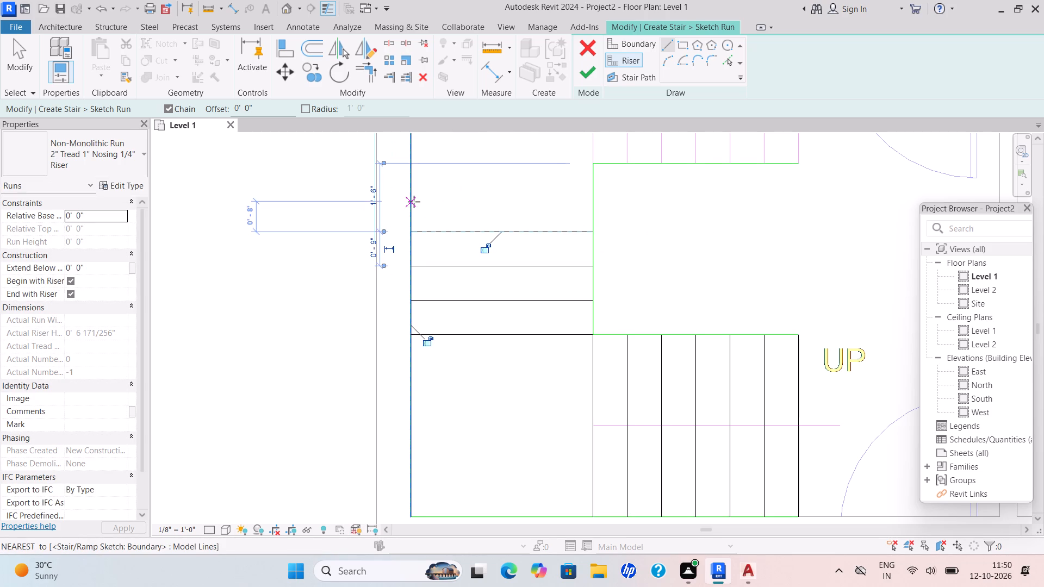
left_click(590, 166)
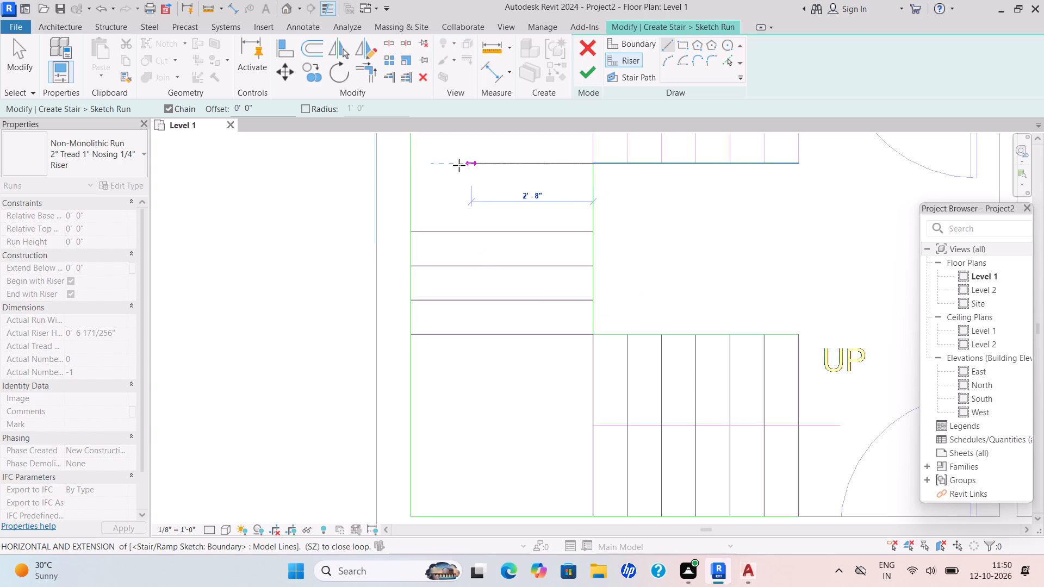
left_click(408, 165)
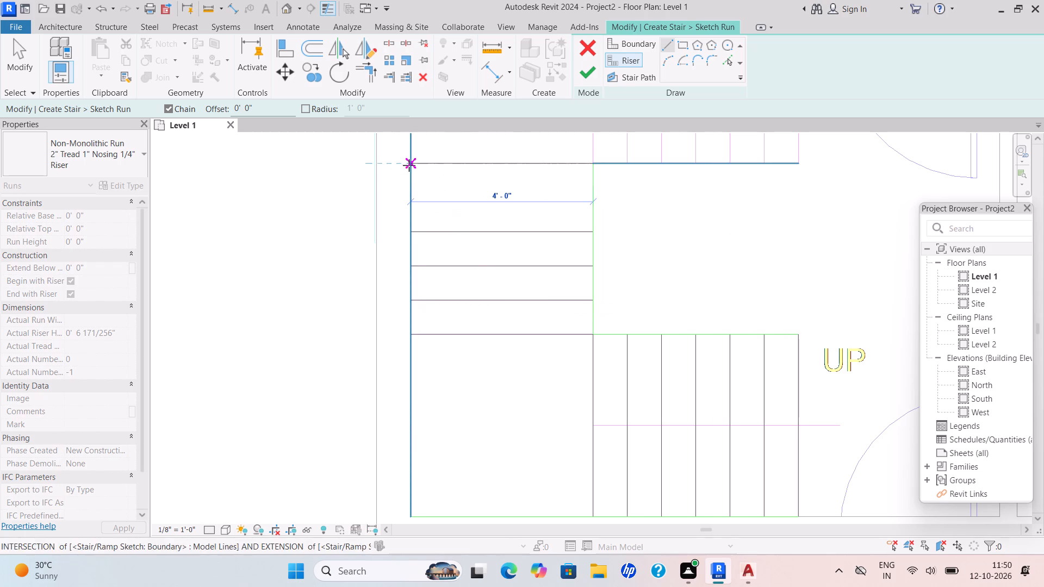
left_click(595, 196)
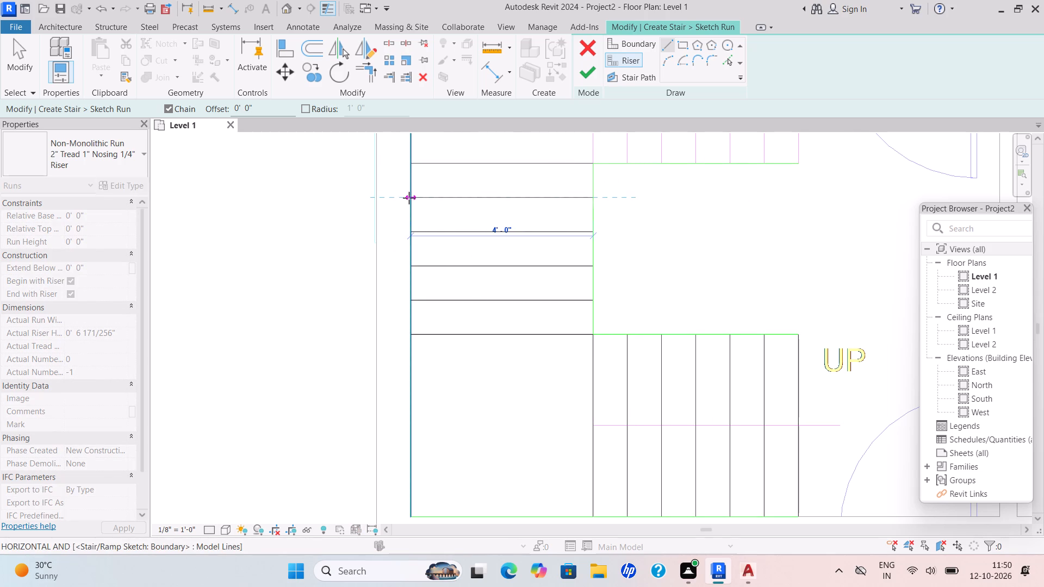
left_click(408, 198)
key("Escape")
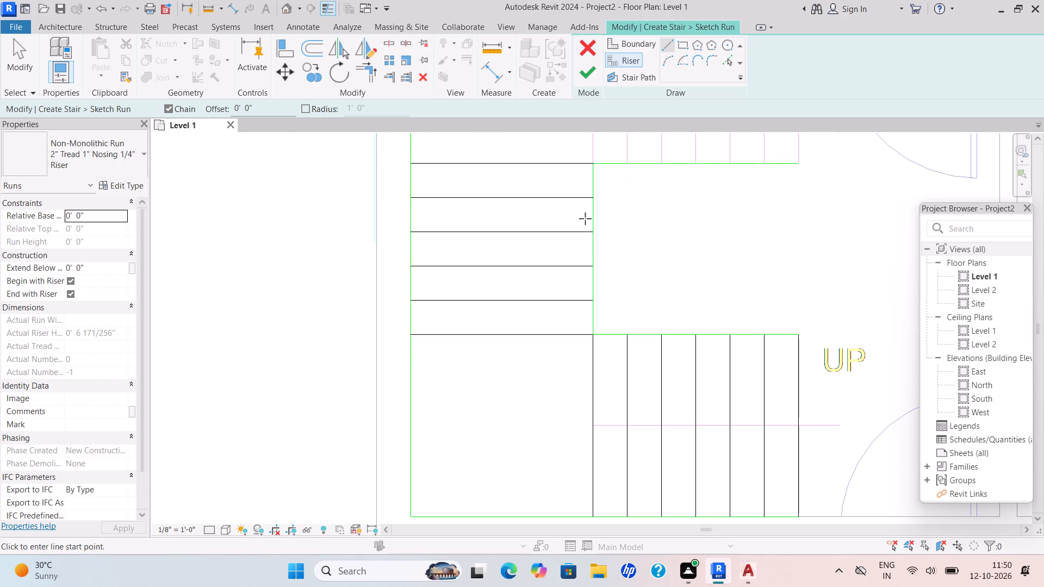
Draw seven riser lines, each about 2'-9" long and 0'-9" apart, across the toilet-side flight from the inner corner to its end.
scroll(620, 257, "down", 6)
middle_click_drag(610, 278, 571, 339)
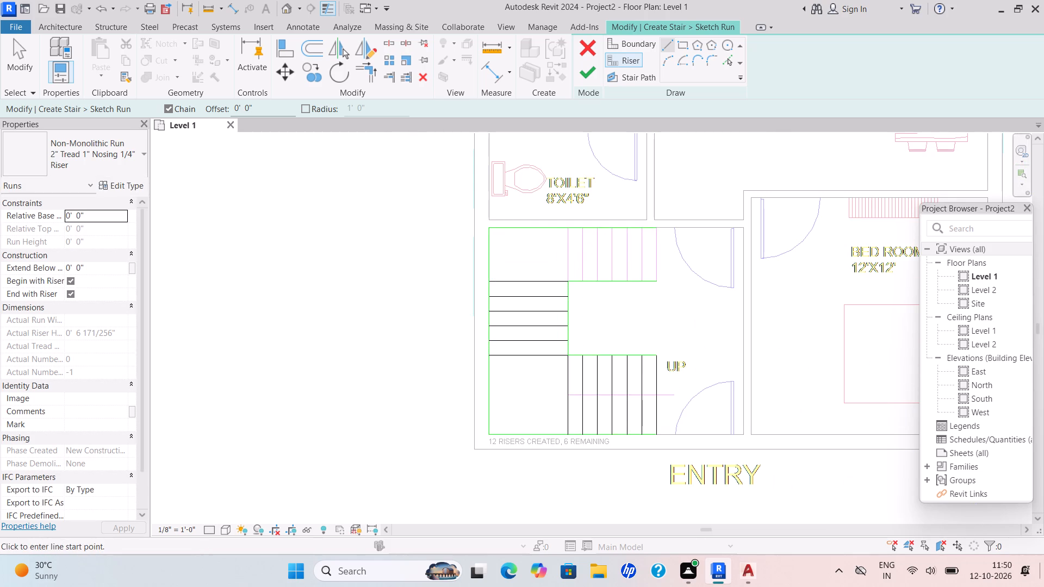
scroll(611, 218, "up", 4)
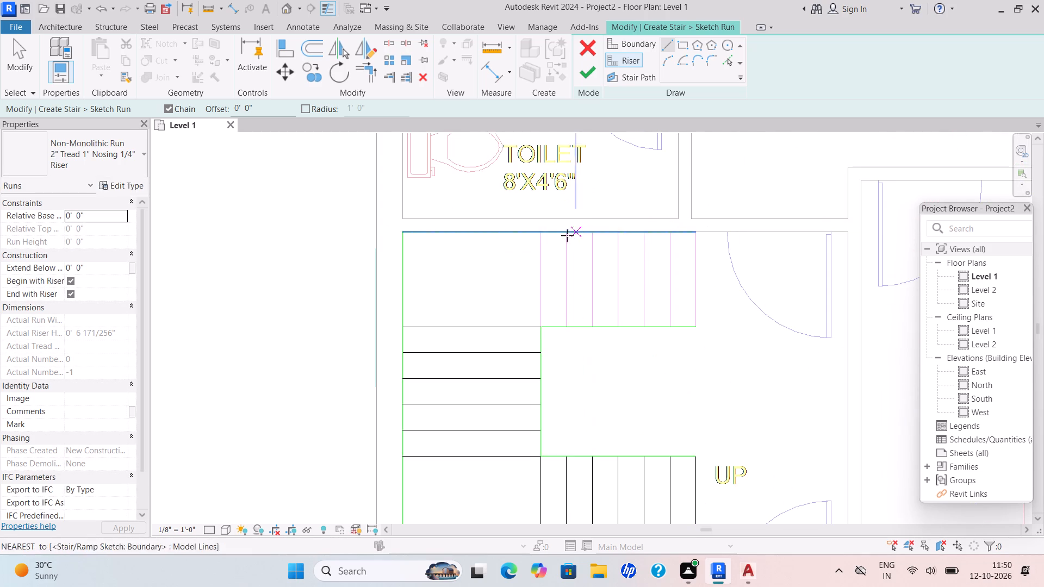
scroll(546, 240, "up", 3)
left_click_drag(537, 229, 536, 235)
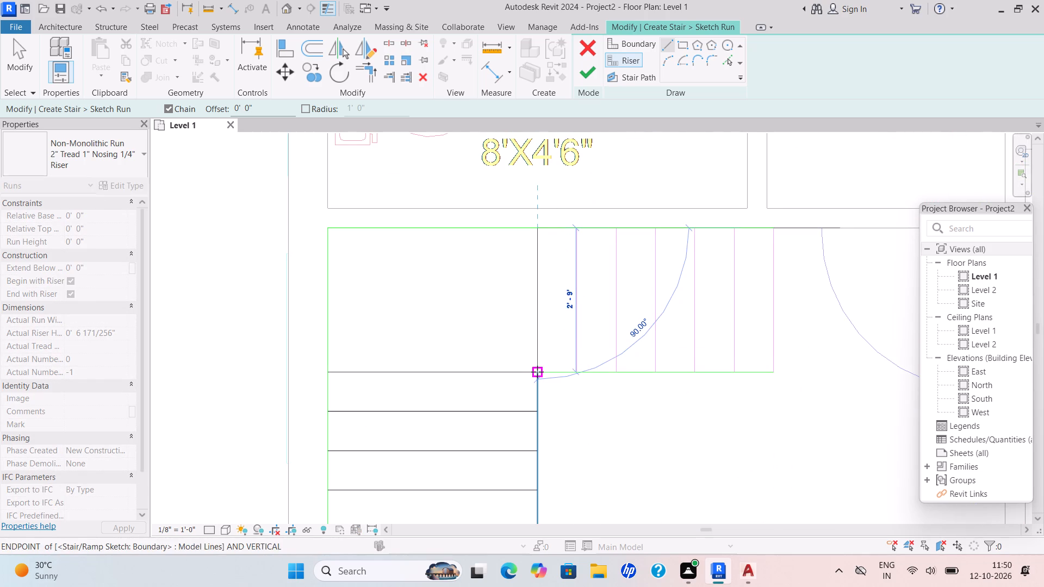
left_click(539, 372)
left_click_drag(577, 232, 575, 239)
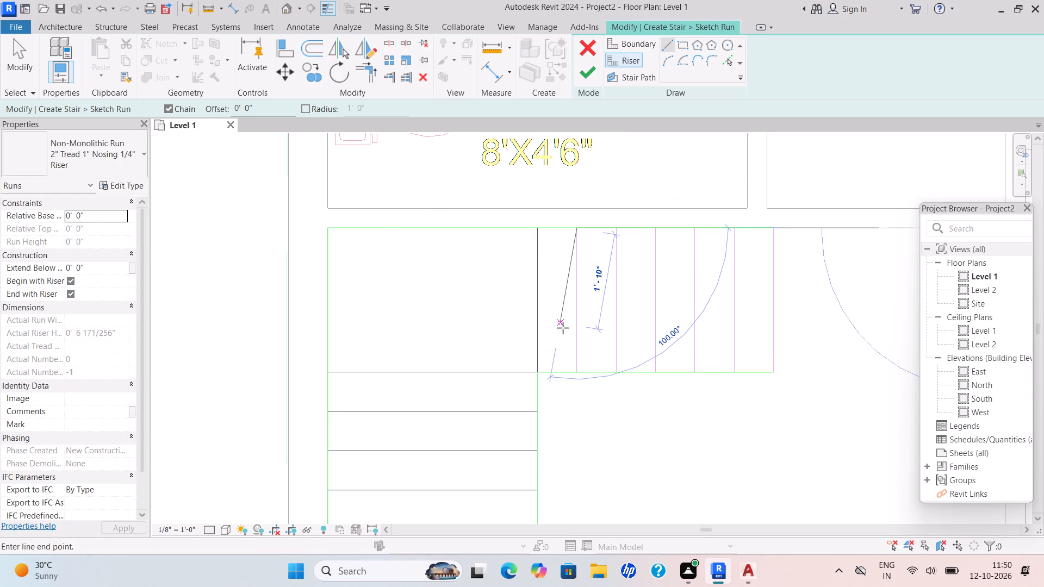
left_click(575, 372)
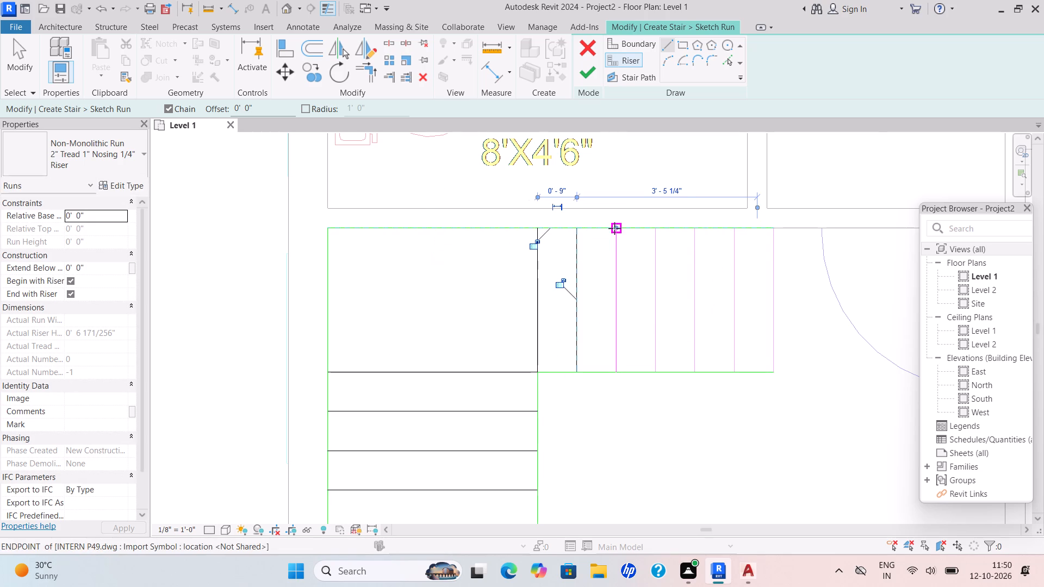
left_click_drag(614, 228, 614, 250)
left_click(618, 372)
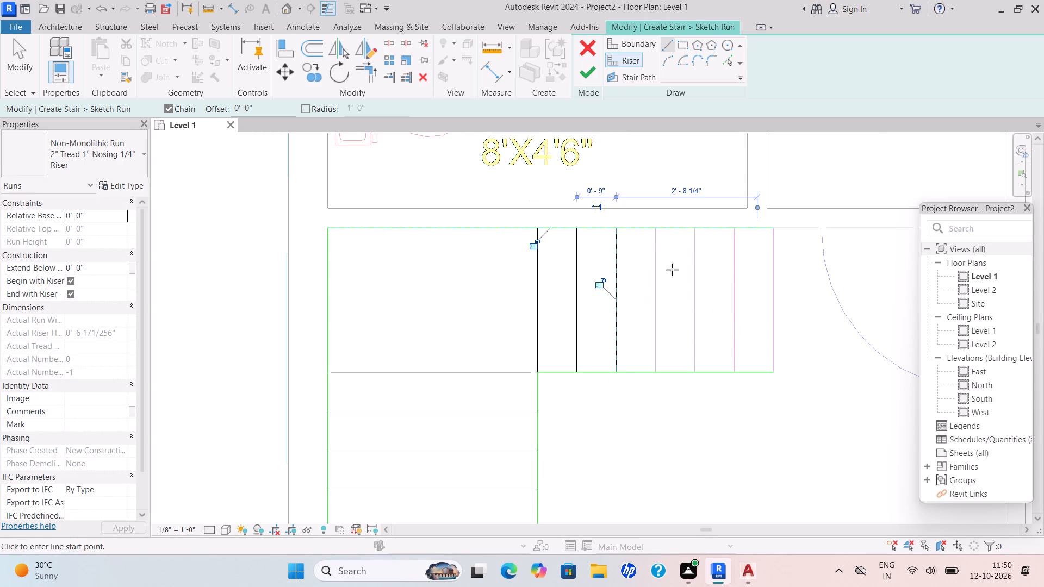
left_click_drag(658, 226, 659, 238)
left_click(650, 371)
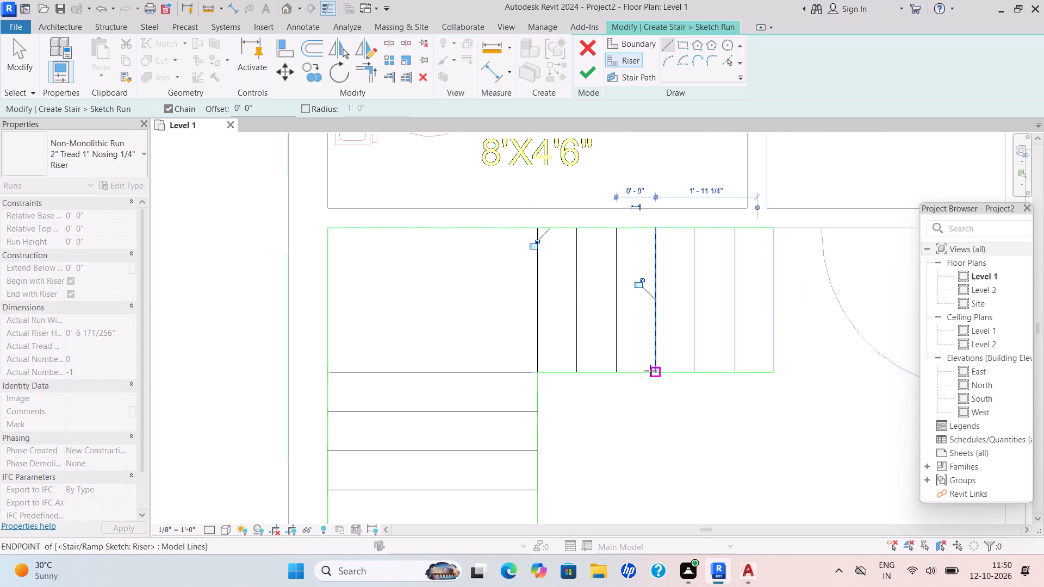
left_click_drag(693, 230, 693, 245)
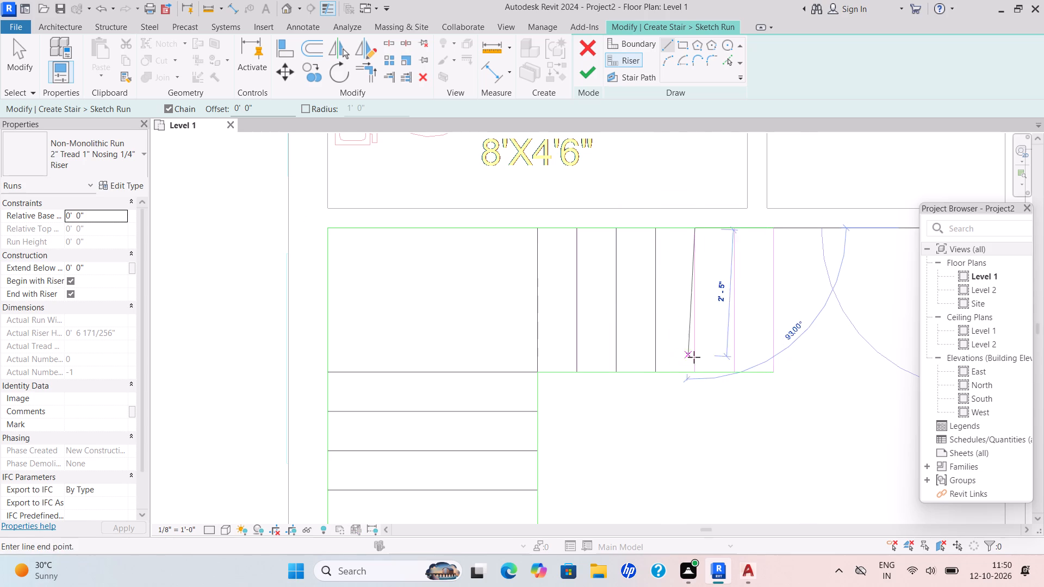
left_click(699, 373)
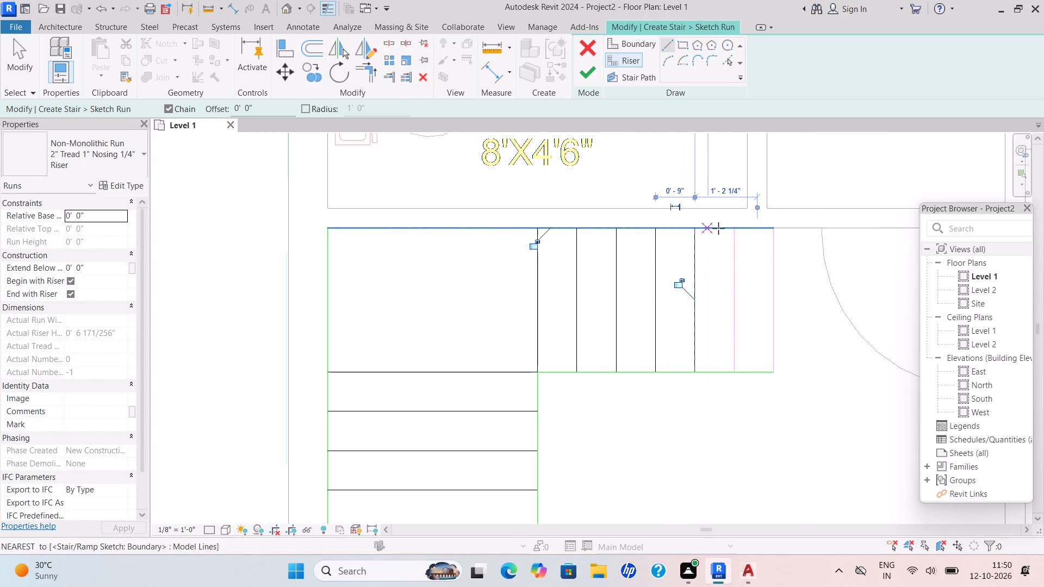
left_click(735, 229)
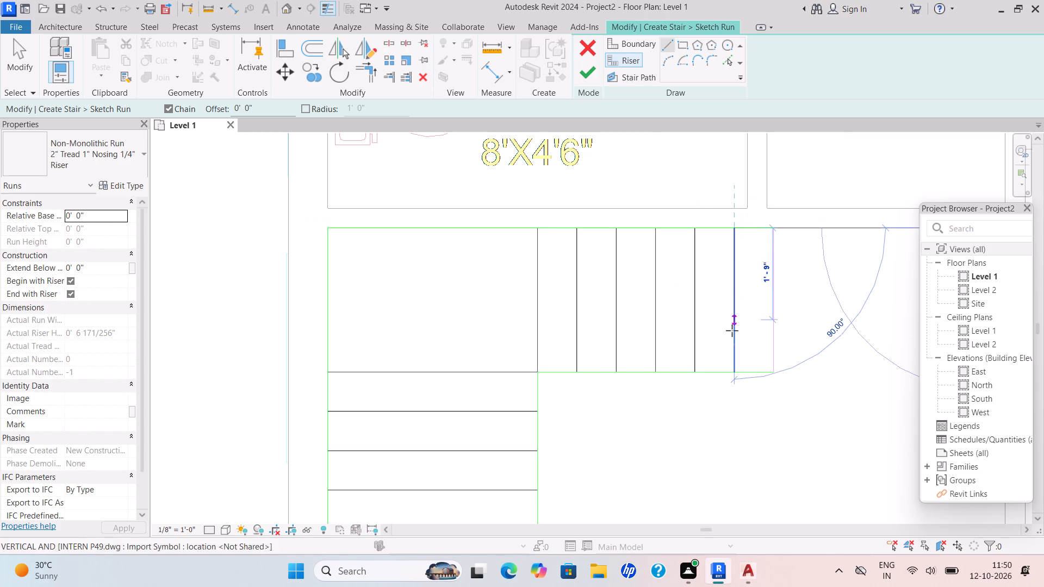
left_click(738, 375)
left_click_drag(775, 227, 774, 245)
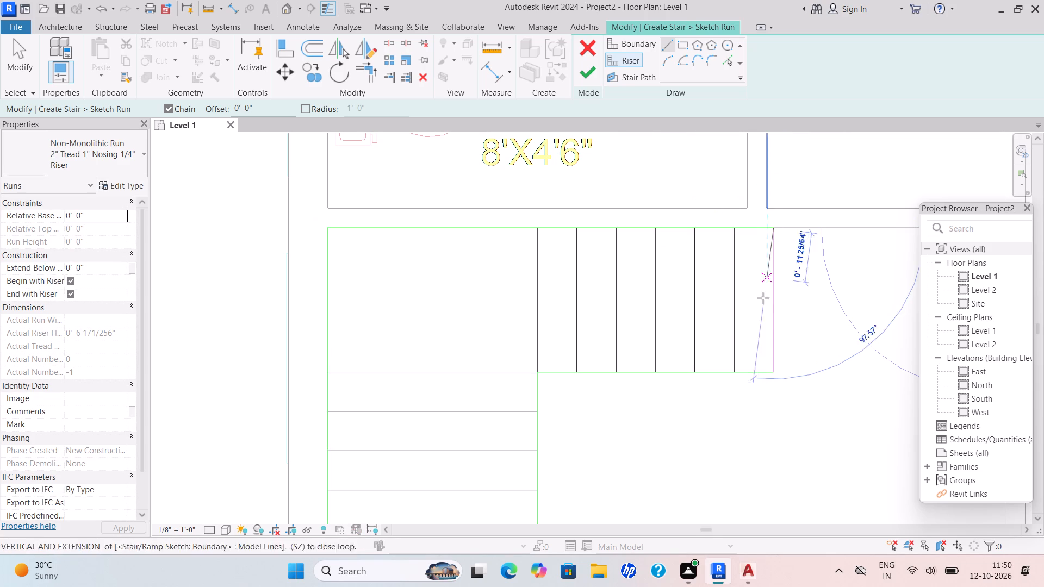
left_click(773, 372)
Draw the U-shaped stair path from the UP end's first riser through both landings to the last riser, with segments 6'-7", 7'-1" and 6'-7".
scroll(747, 290, "down", 4)
middle_click_drag(747, 290, 652, 303)
scroll(635, 295, "down", 7)
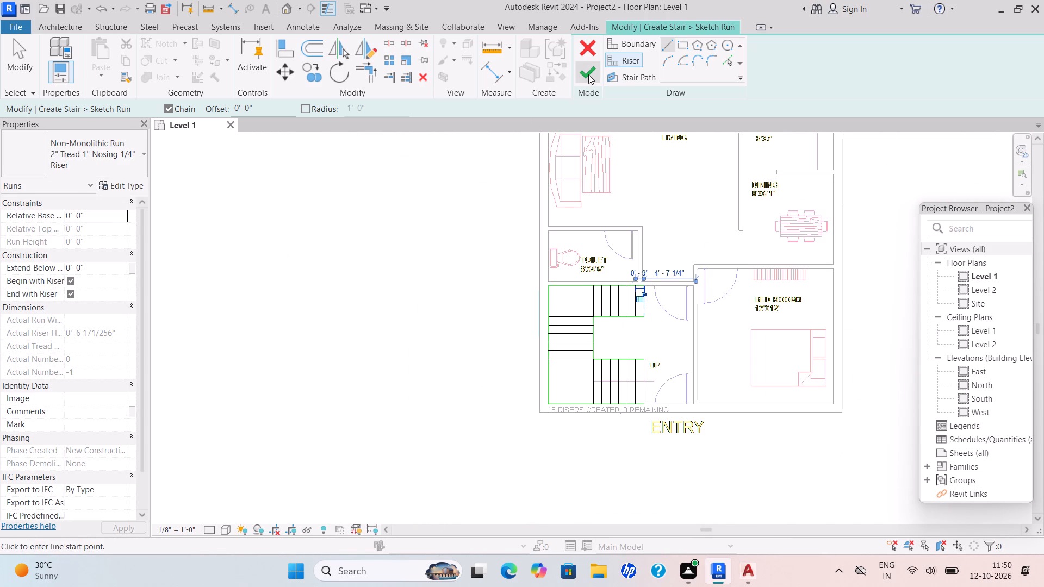
triple_click(643, 77)
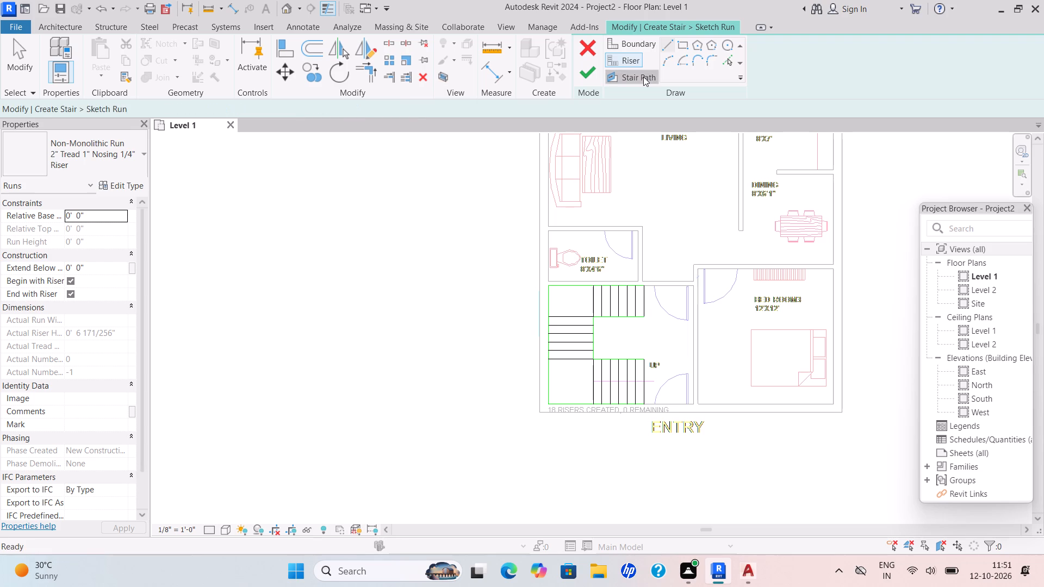
left_click(666, 46)
scroll(638, 344, "up", 2)
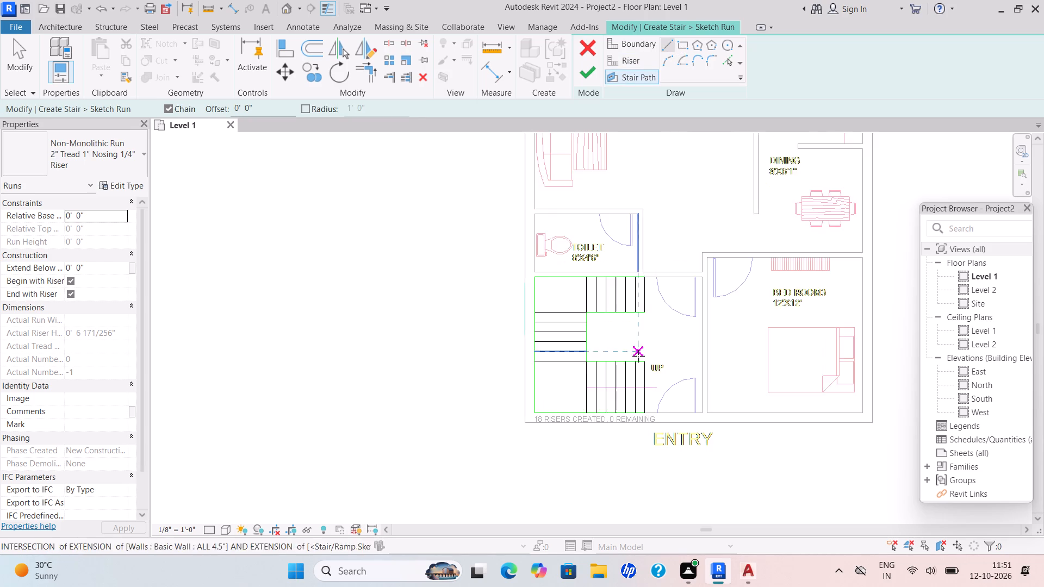
scroll(638, 356, "up", 8)
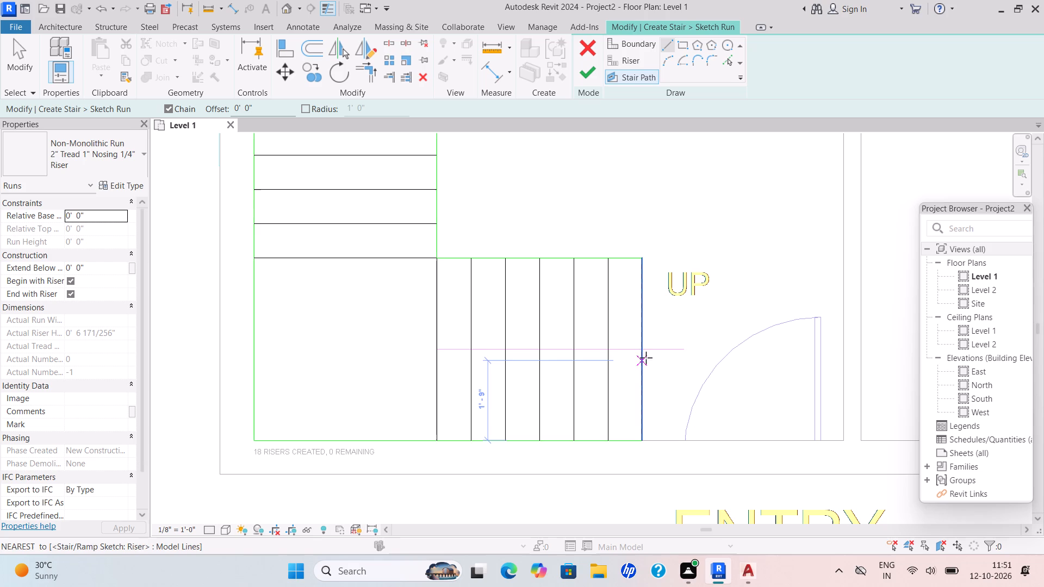
left_click(643, 353)
scroll(322, 349, "down", 2)
middle_click_drag(322, 349, 421, 365)
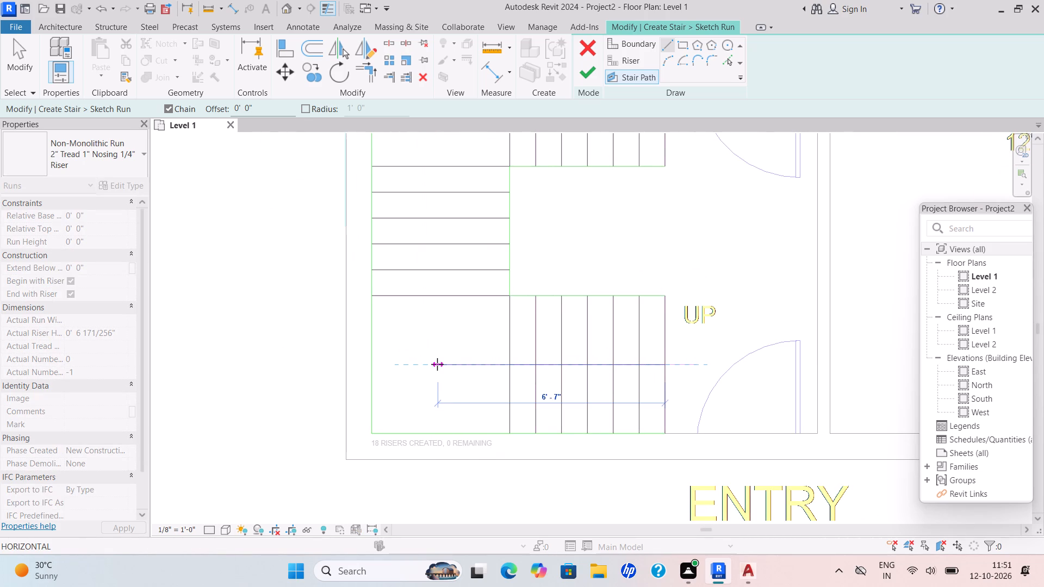
left_click(437, 364)
scroll(449, 169, "down", 3)
middle_click_drag(450, 171, 470, 268)
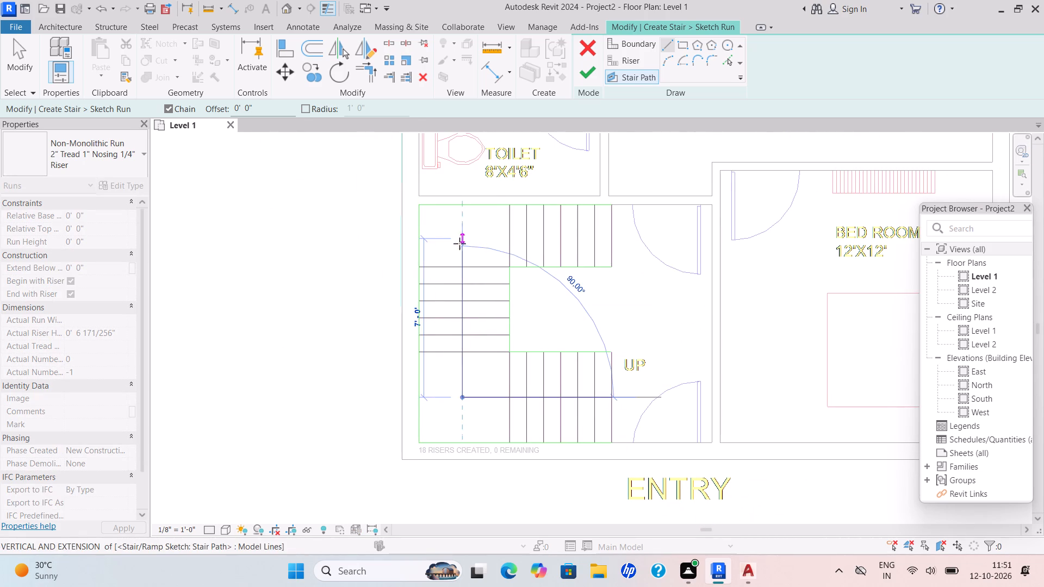
scroll(458, 243, "up", 4)
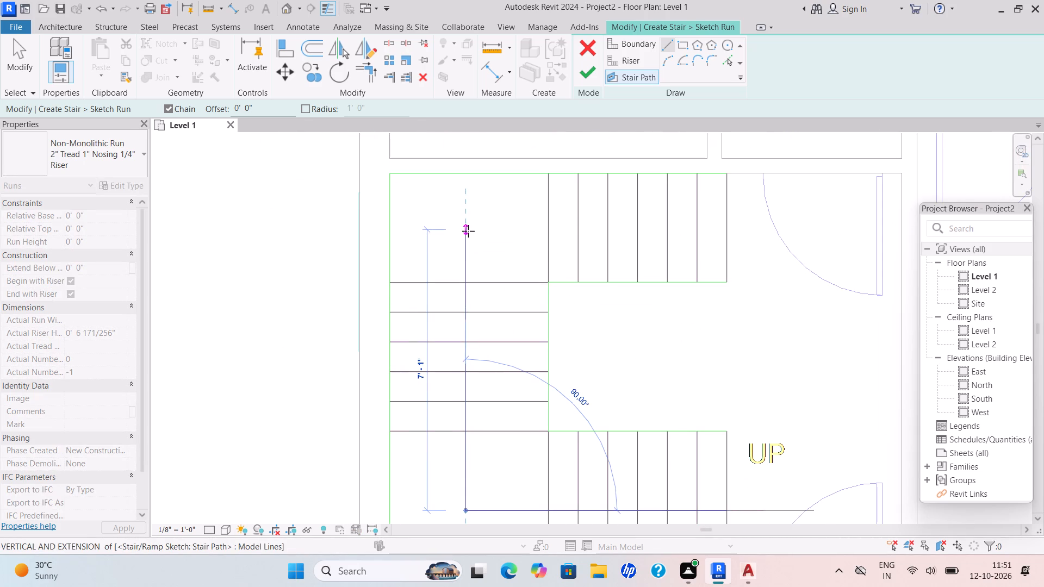
left_click(468, 231)
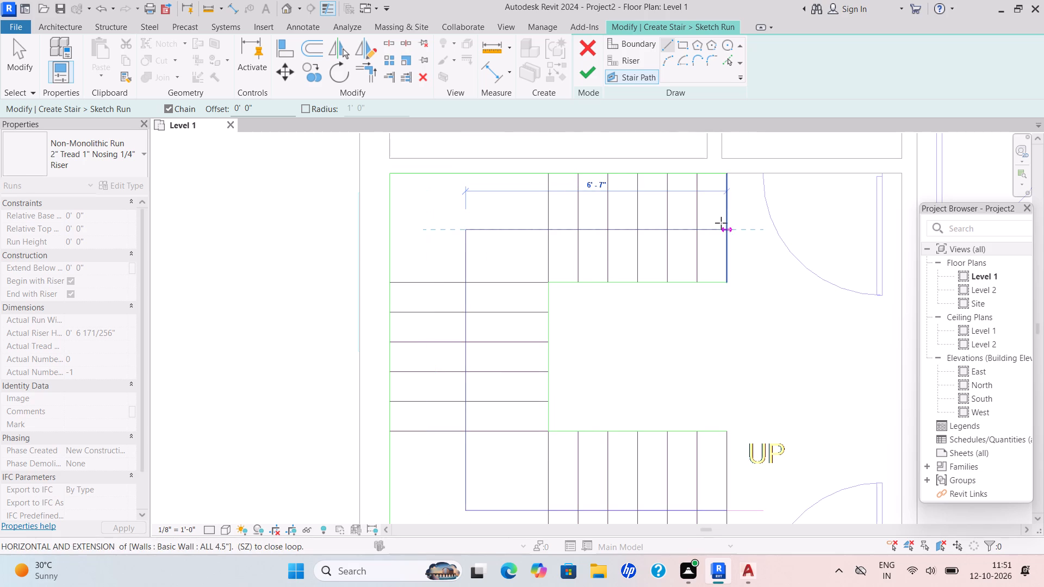
left_click(726, 233)
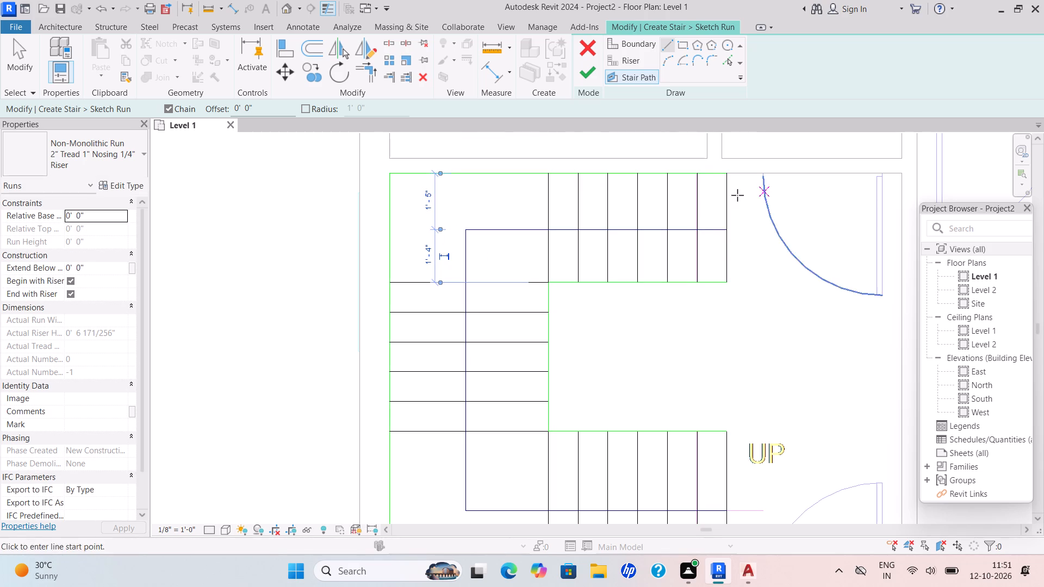
Finish the run sketch and complete the staircase.
left_click(587, 70)
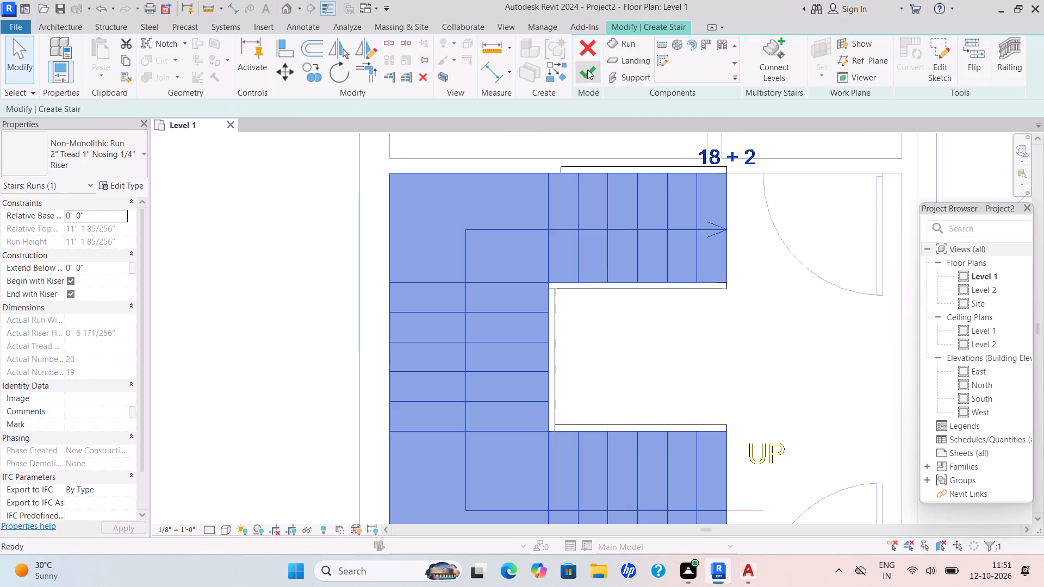
left_click(595, 72)
scroll(587, 167, "down", 4)
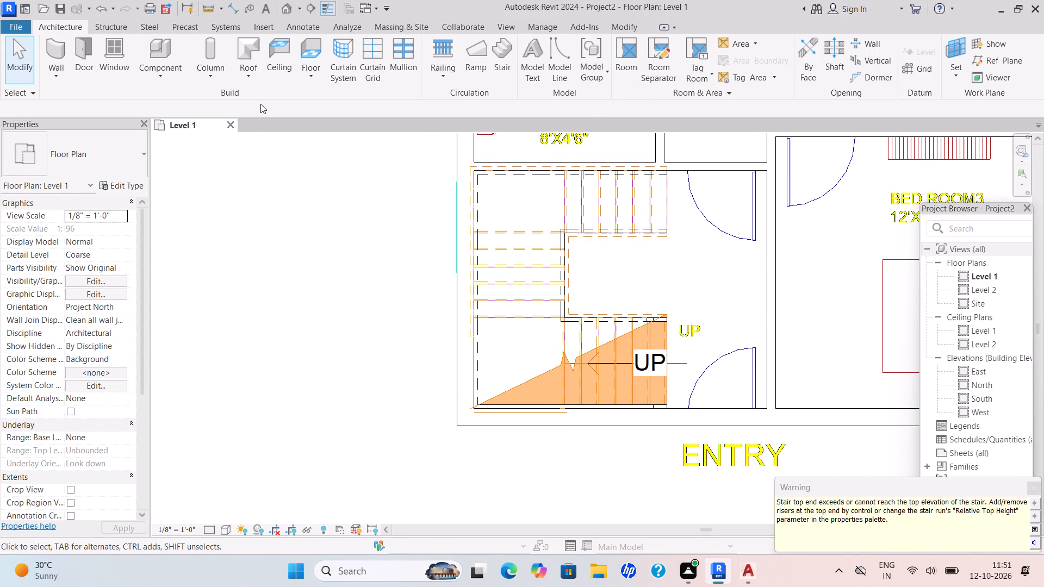
scroll(506, 145, "down", 2)
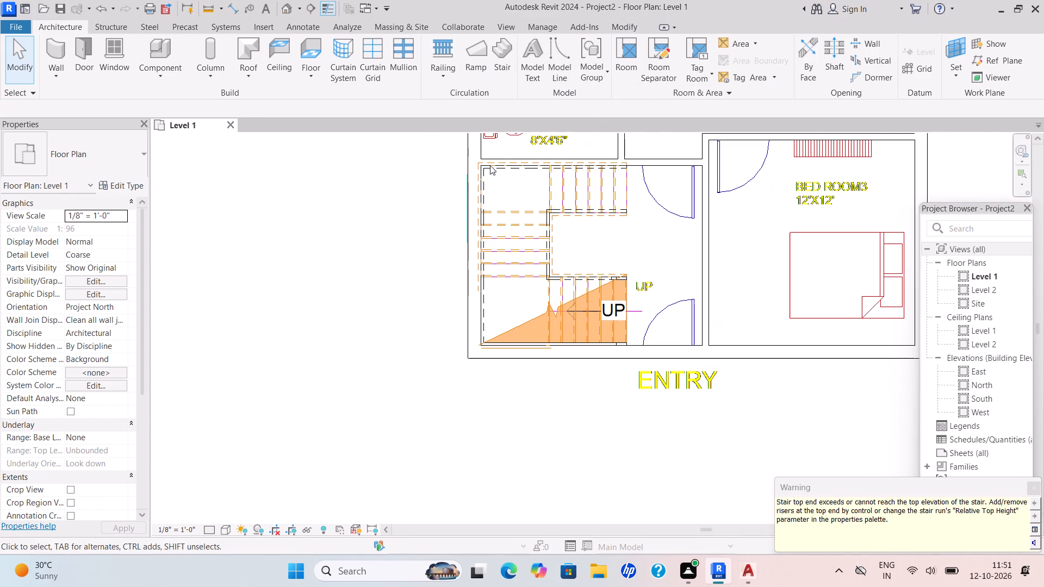
Open the default 3D view and set its visual style to Shaded.
left_click(284, 9)
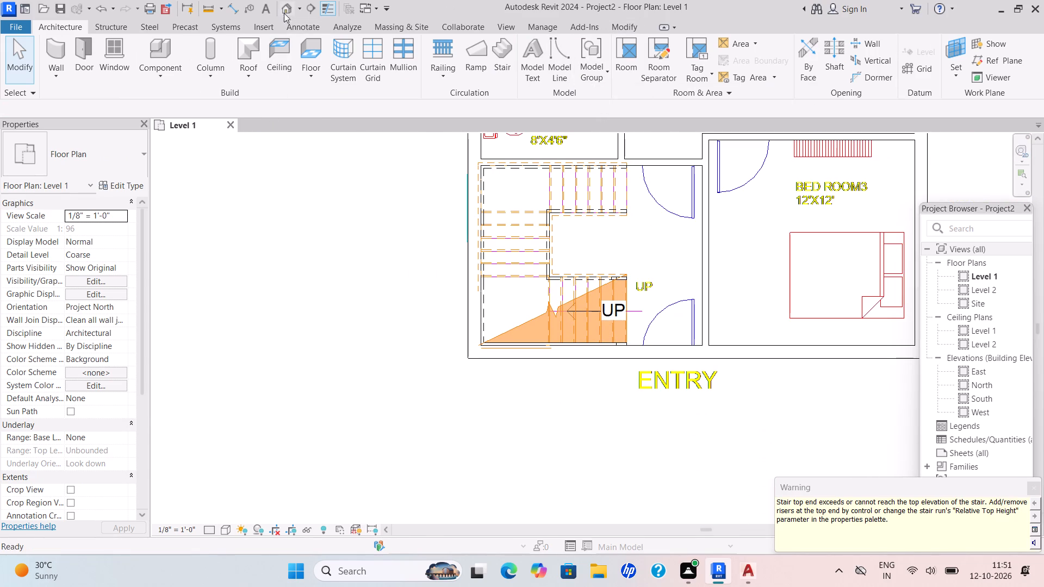
scroll(383, 166, "down", 3)
scroll(495, 240, "up", 5)
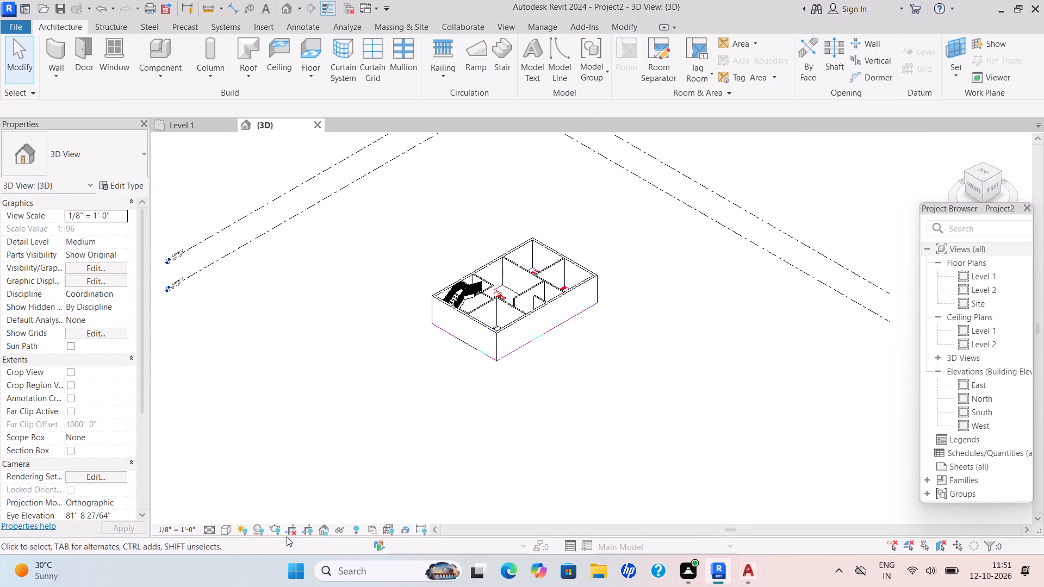
left_click(223, 530)
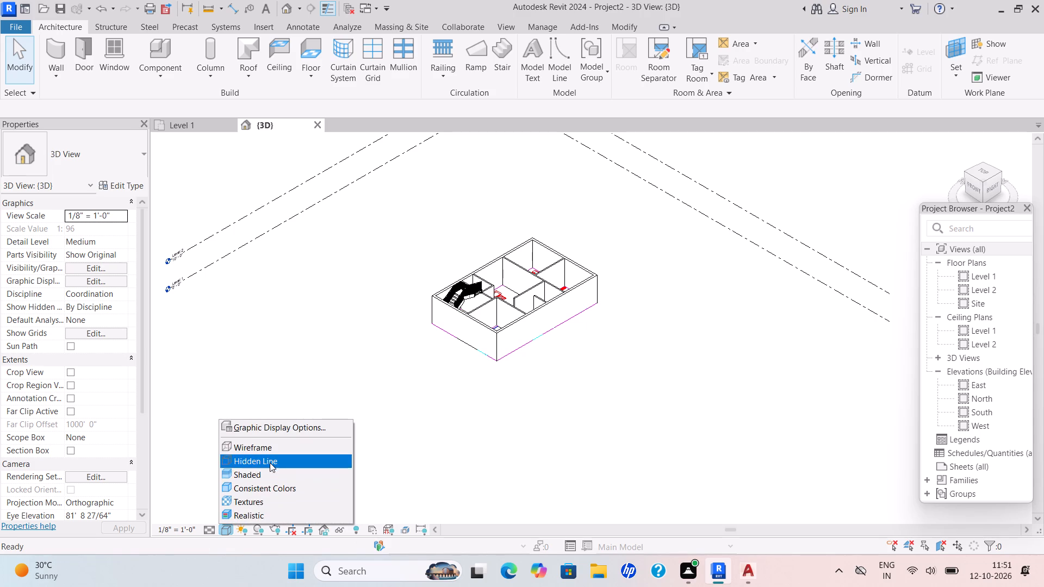
left_click(262, 479)
Set the staircase's desired number of risers to 20.
scroll(424, 384, "up", 5)
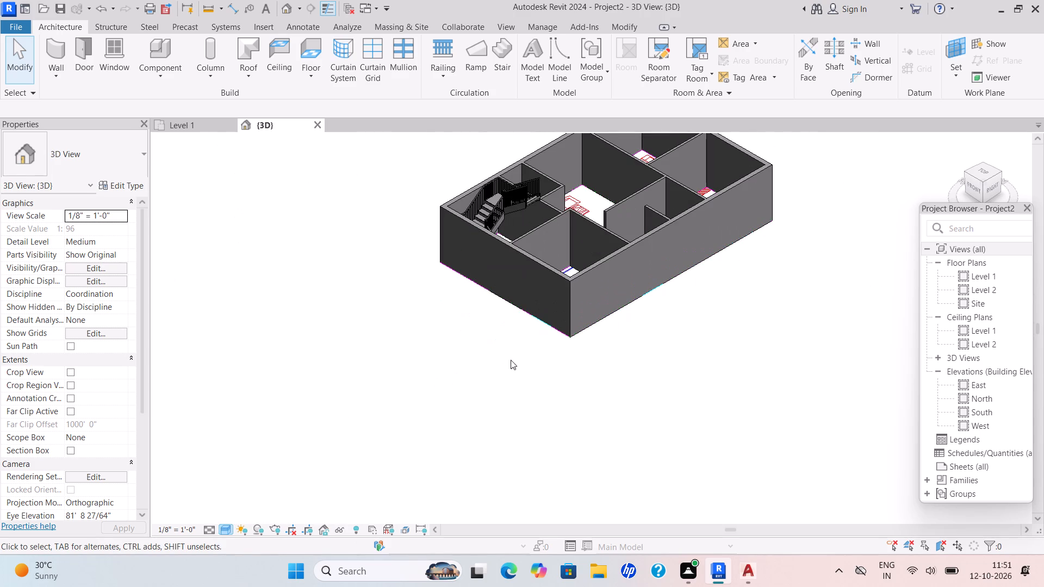
middle_click_drag(532, 357, 649, 373, "shift")
middle_click_drag(647, 306, 748, 359, "shift")
scroll(753, 350, "up", 1, "shift")
scroll(713, 242, "up", 4)
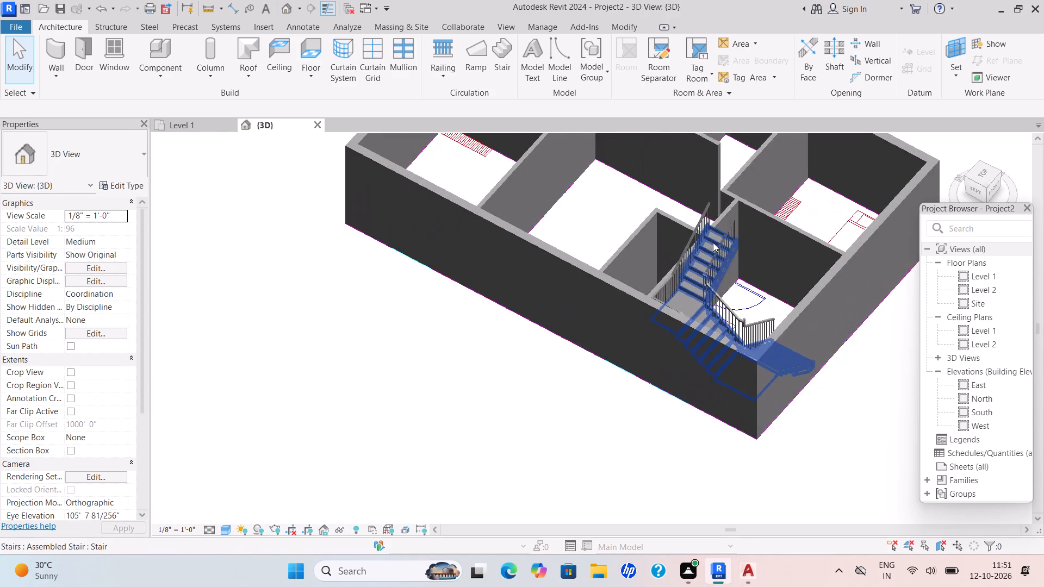
middle_click_drag(714, 243, 769, 239, "shift")
scroll(794, 204, "up", 1)
middle_click_drag(794, 206, 629, 377)
scroll(619, 405, "up", 1, "shift")
middle_click_drag(619, 407, 694, 335, "shift")
scroll(695, 333, "up", 4, "shift")
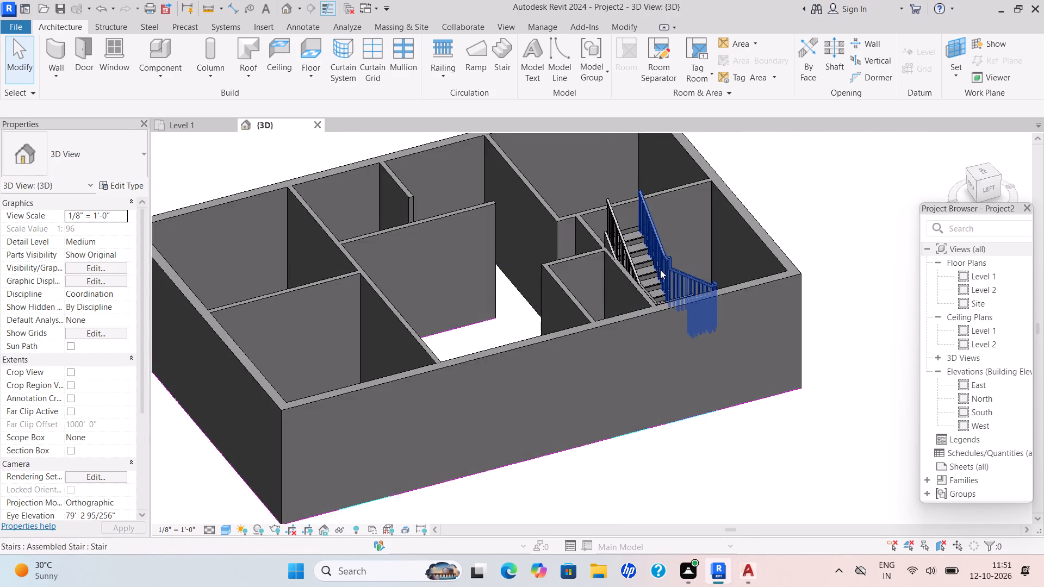
scroll(660, 270, "up", 2, "shift")
left_click(611, 219)
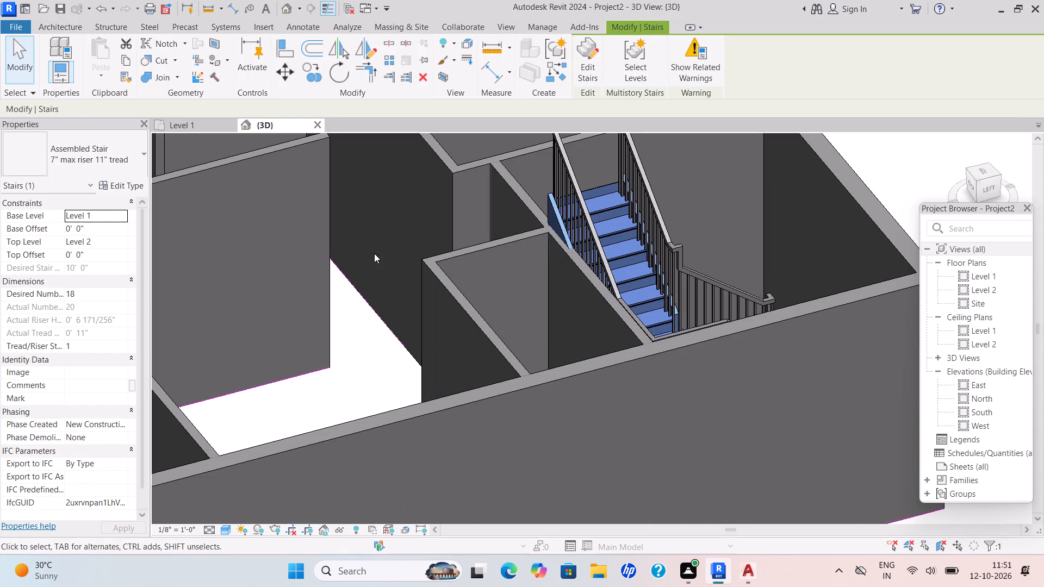
left_click(125, 298)
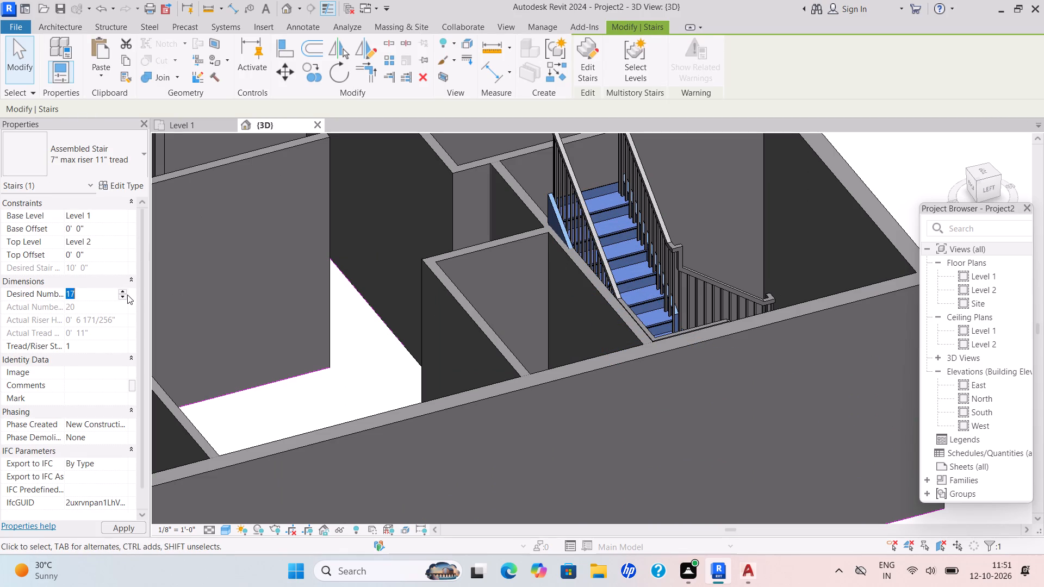
double_click(122, 291)
left_click(122, 291)
scroll(608, 237, "up", 2)
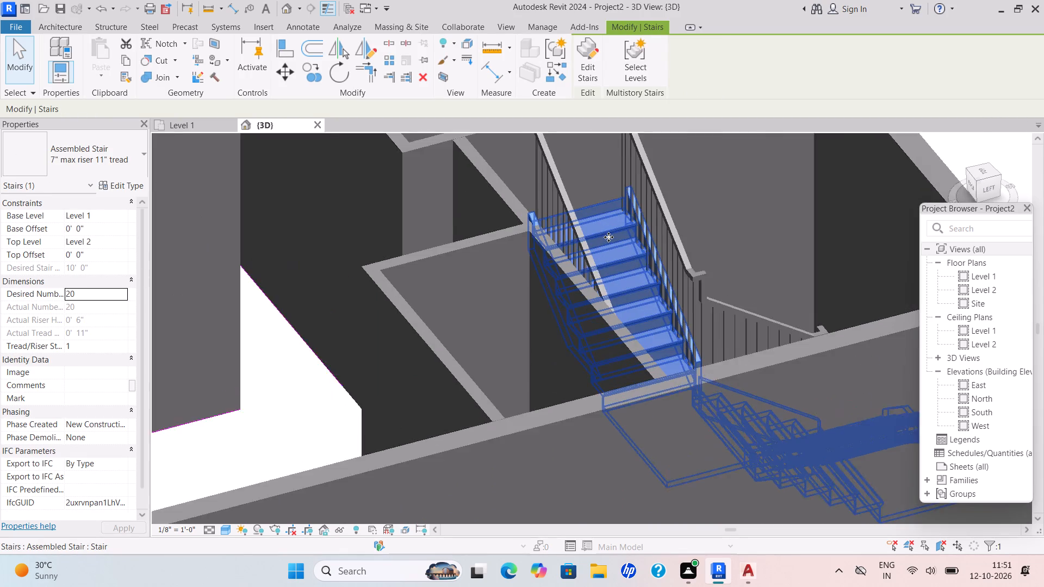
scroll(608, 237, "up", 1)
scroll(607, 235, "down", 3)
key("Escape")
scroll(602, 241, "down", 4)
key("Escape")
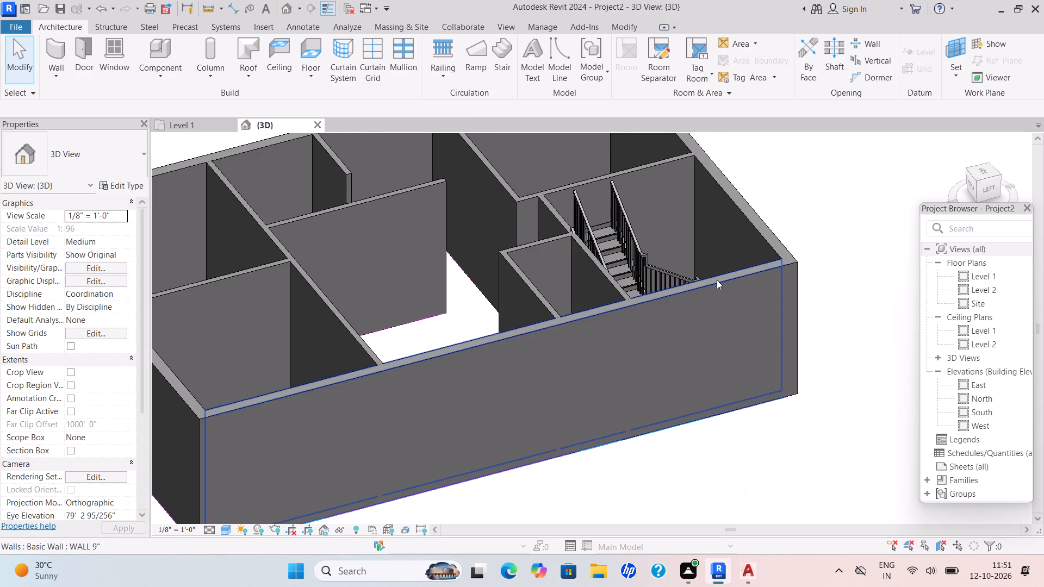
Return to the Level 1 floor plan and set its visual style to Wireframe.
scroll(727, 283, "down", 1)
middle_click_drag(727, 283, 565, 346)
middle_click_drag(562, 342, 476, 292, "shift")
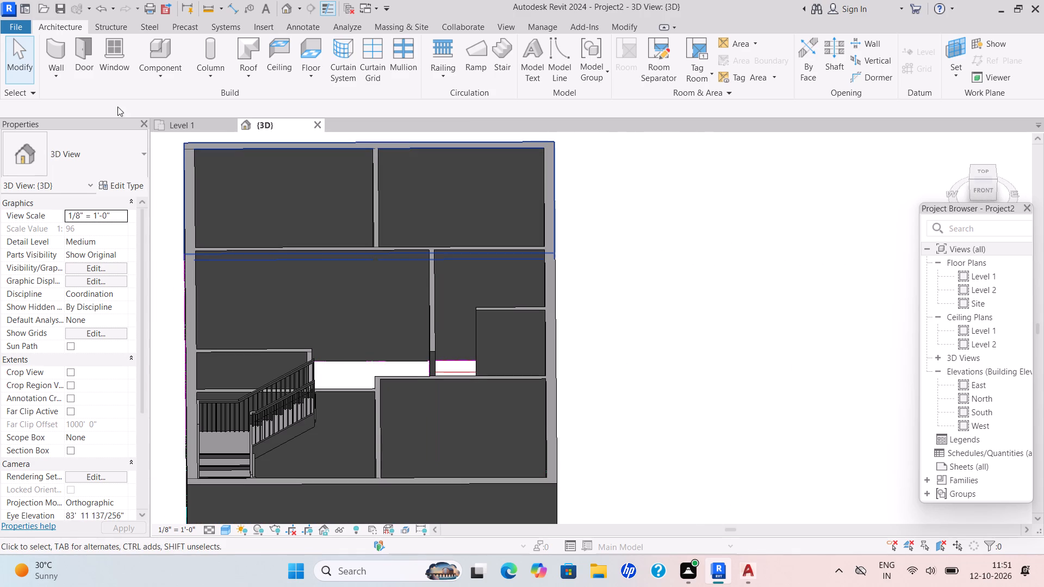
left_click(179, 121)
scroll(339, 295, "down", 6)
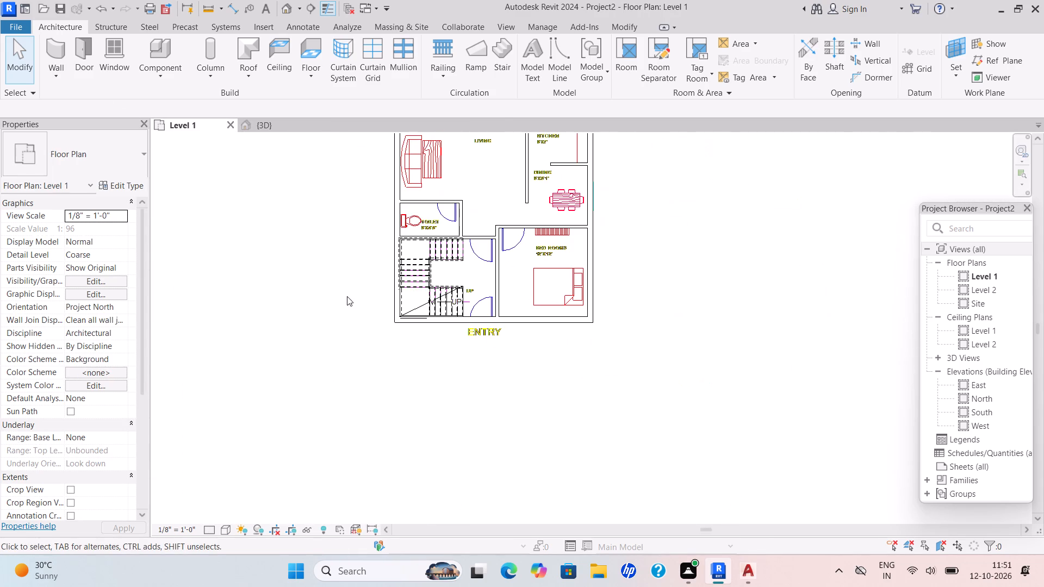
left_click(220, 532)
left_click(276, 447)
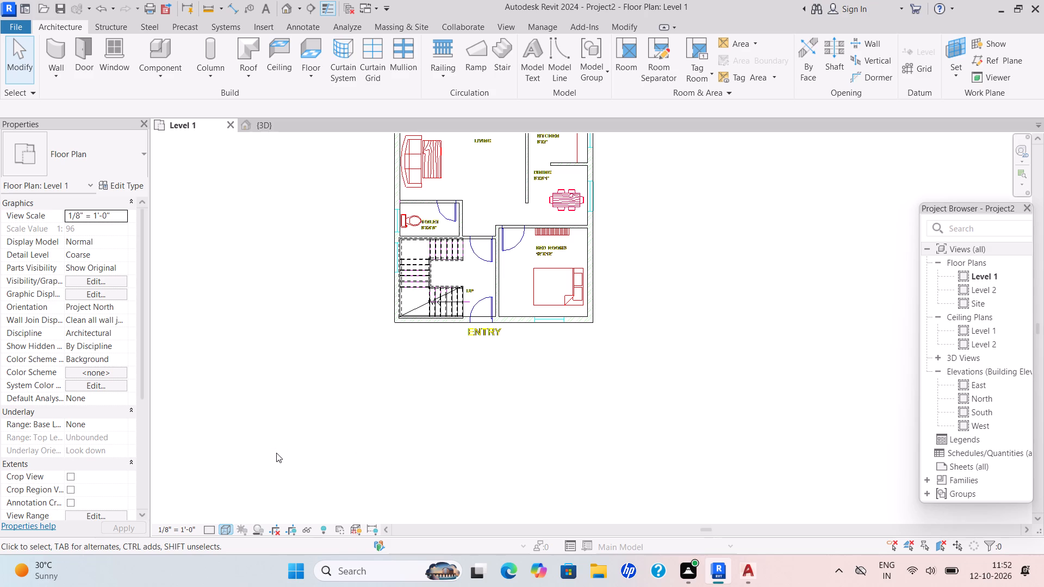
Duplicate the Window-Casement-Double 41" x 53" type as a new window type named WINDOW 4'.
scroll(551, 283, "up", 3)
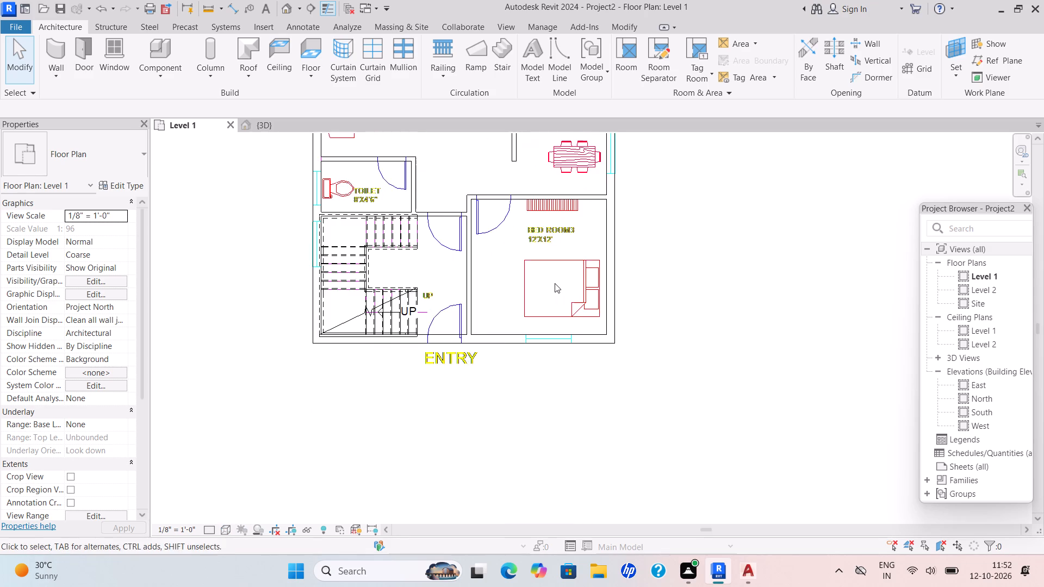
middle_click_drag(556, 308, 558, 396)
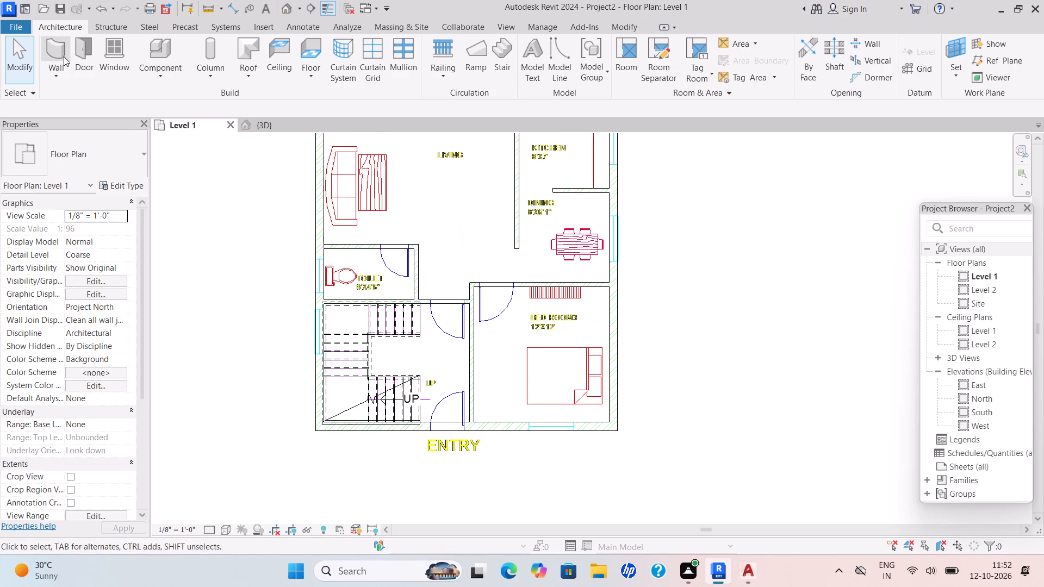
left_click(113, 63)
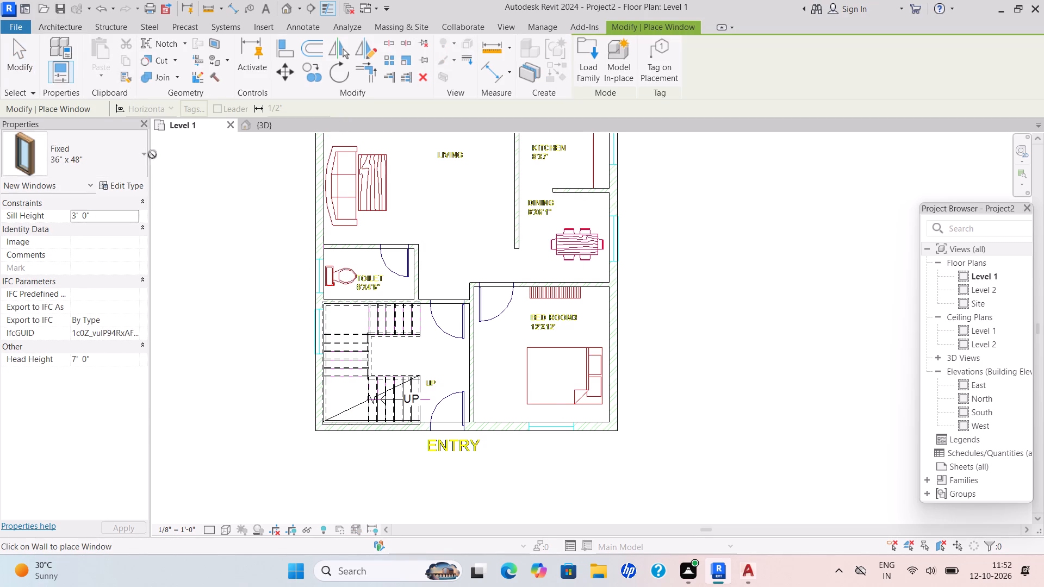
left_click(141, 155)
scroll(83, 377, "up", 1)
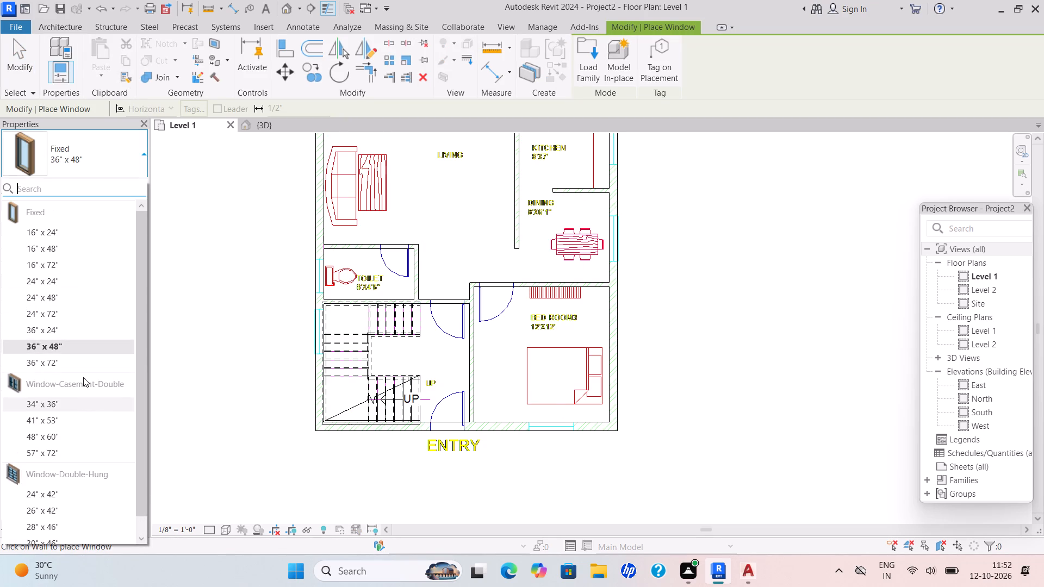
left_click(57, 418)
left_click(111, 190)
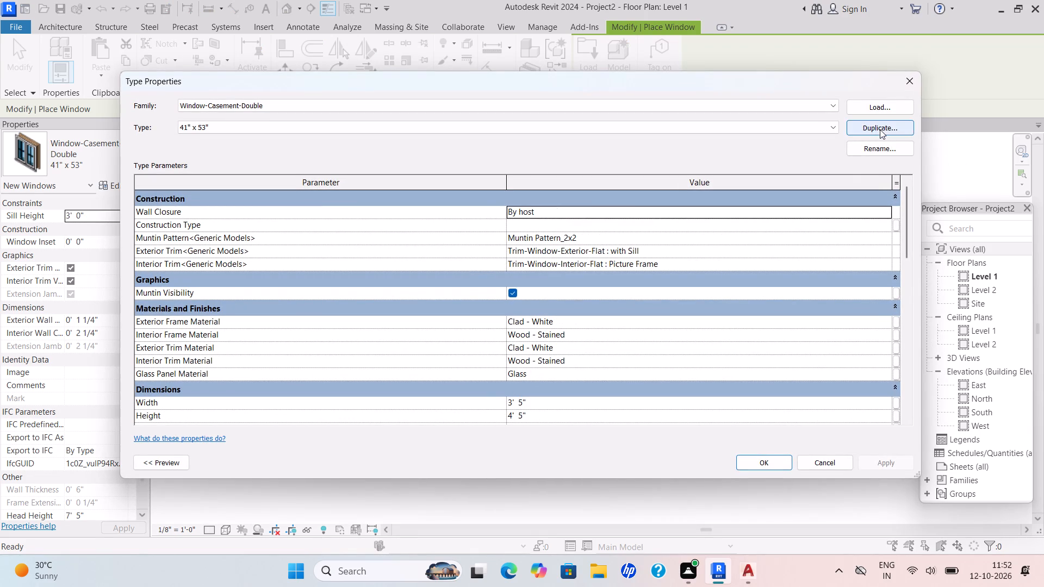
left_click(880, 129)
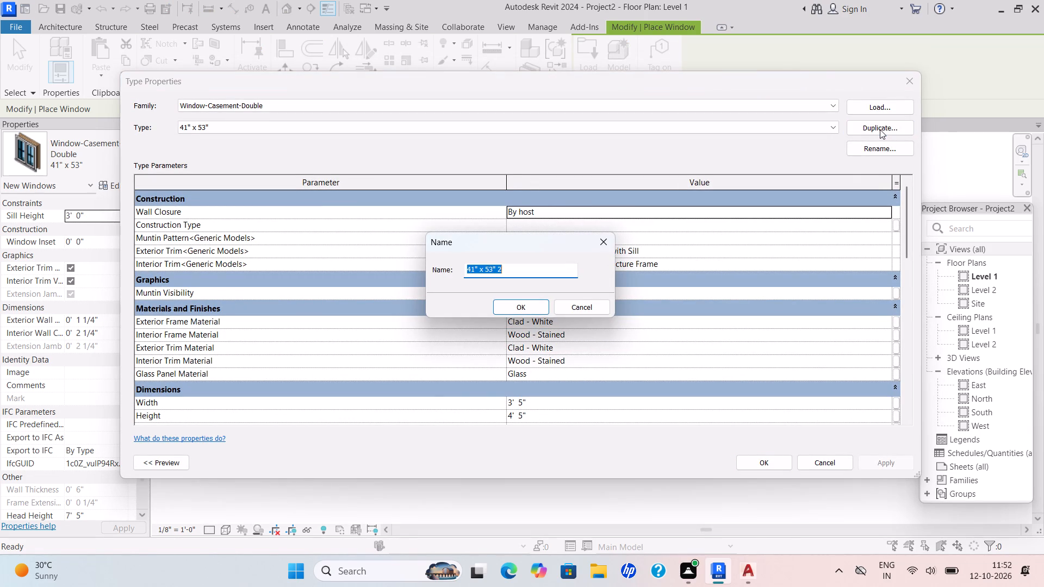
key("BackSpace")
type("WINDOW")
key("space")
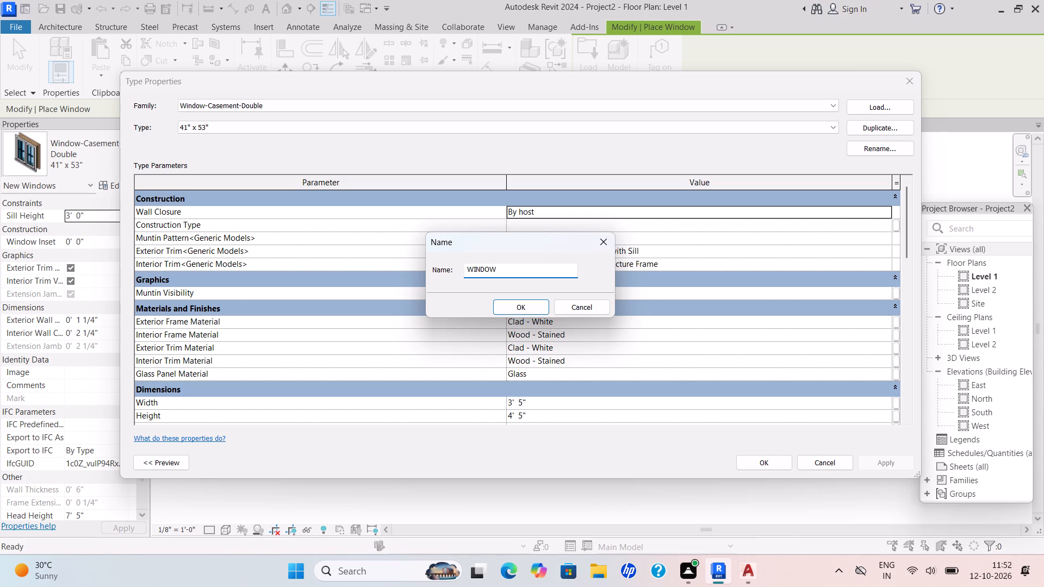
type("4'")
key("Return")
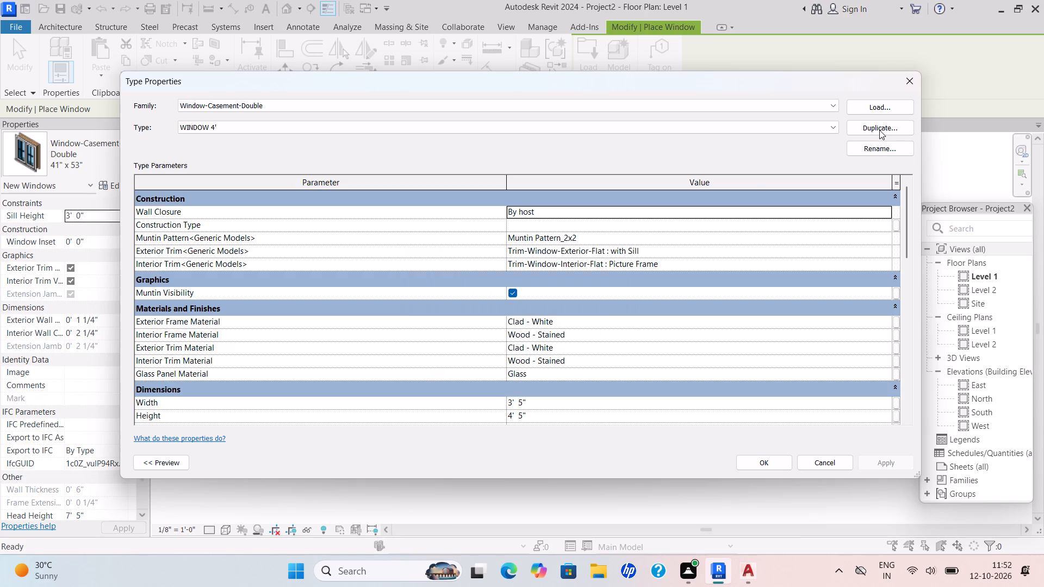
Set the WINDOW 4' type's width to 4' and apply the type properties.
scroll(645, 301, "down", 4)
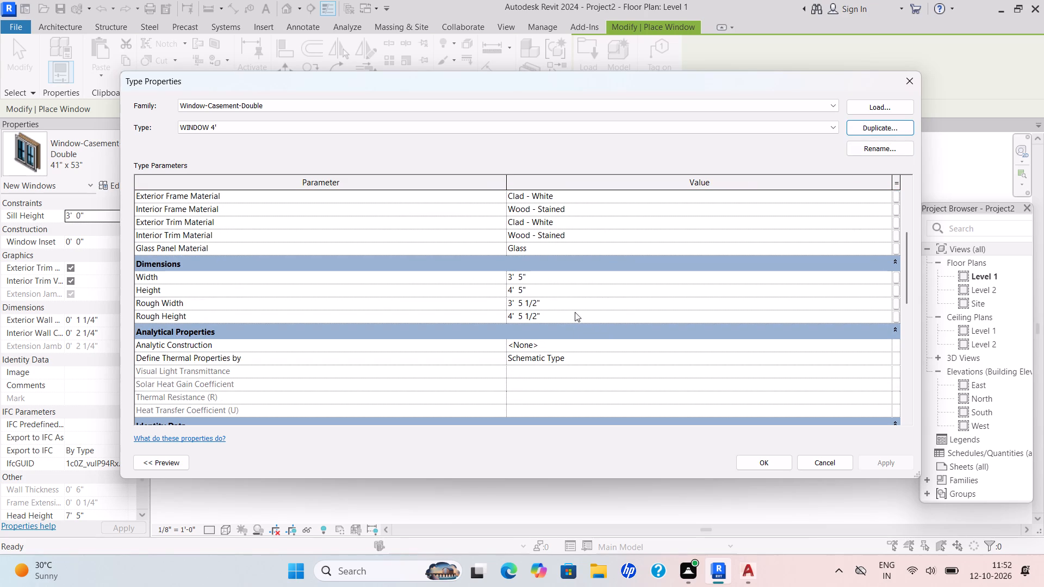
left_click_drag(531, 279, 491, 279)
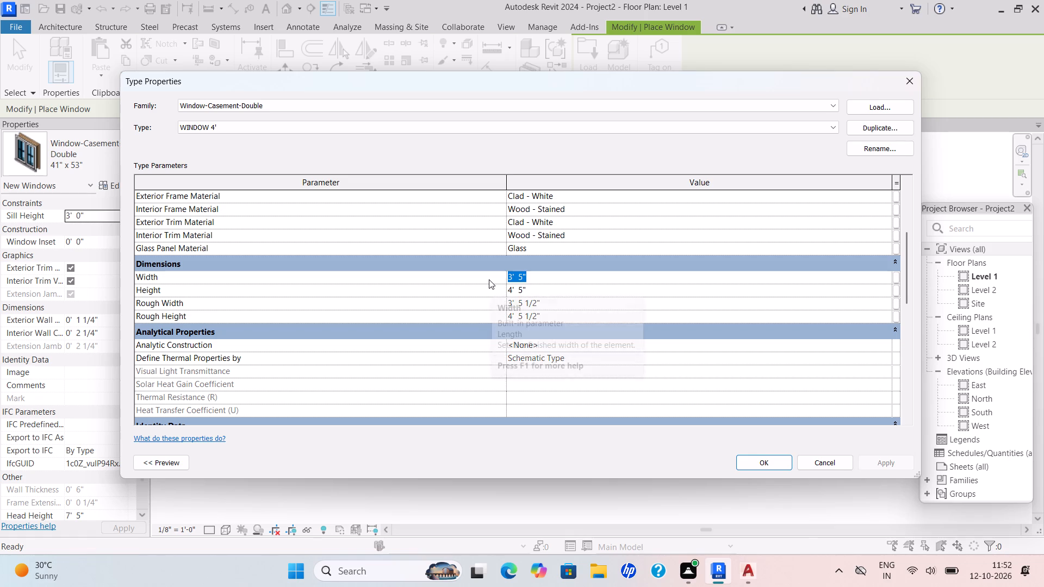
key("BackSpace")
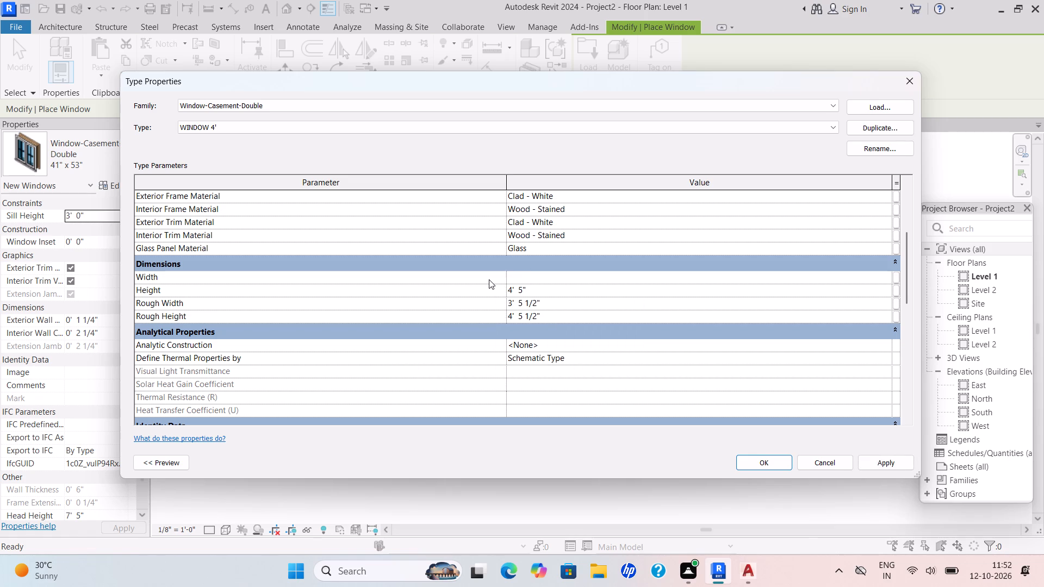
type("4'")
key("Return")
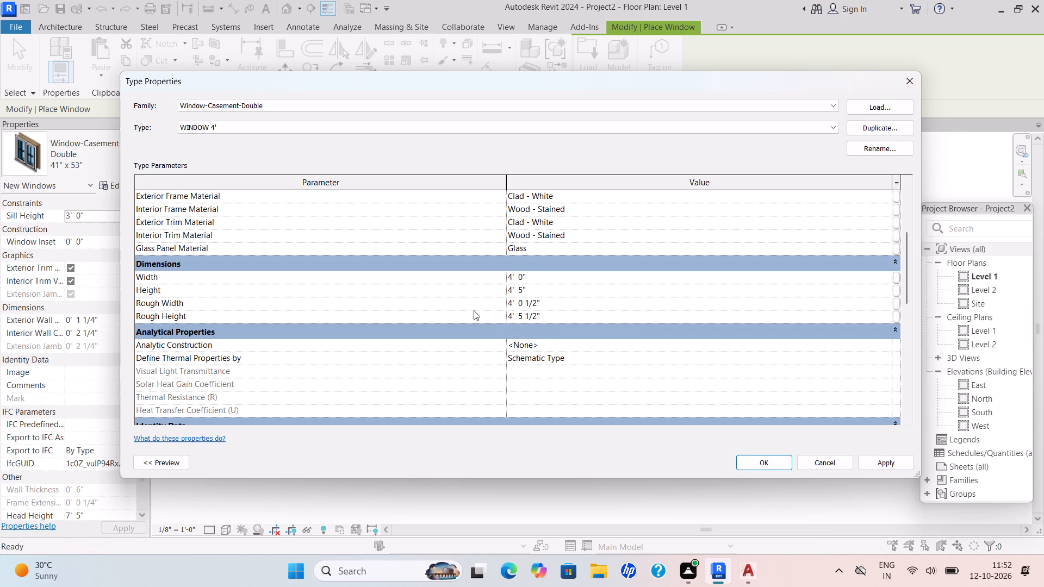
left_click(766, 468)
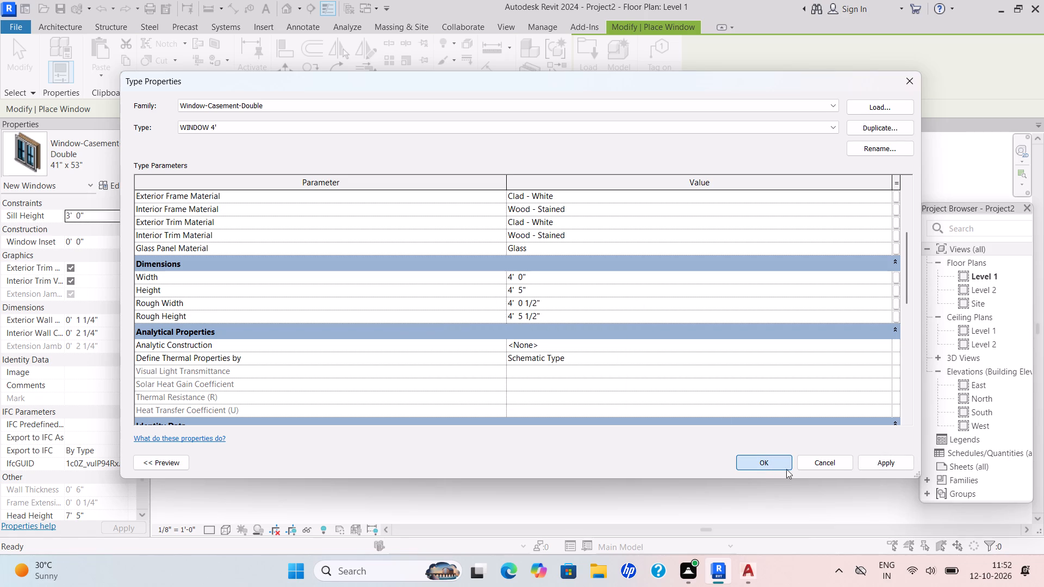
left_click(885, 465)
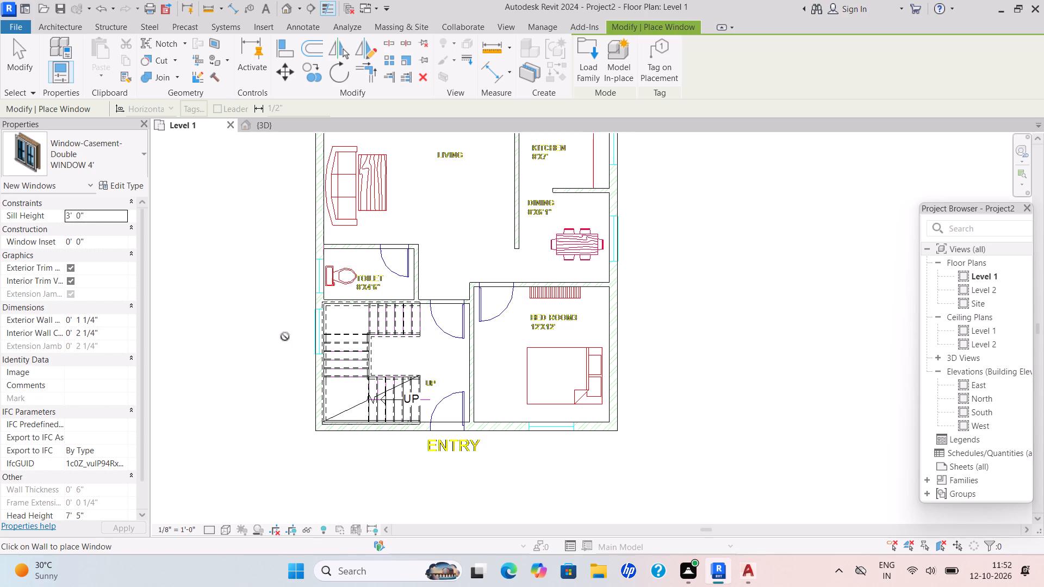
Place WINDOW 4' casement windows in the outer wall beside the staircase and at Bed Room 1, over the plan's marked openings.
scroll(317, 329, "up", 4)
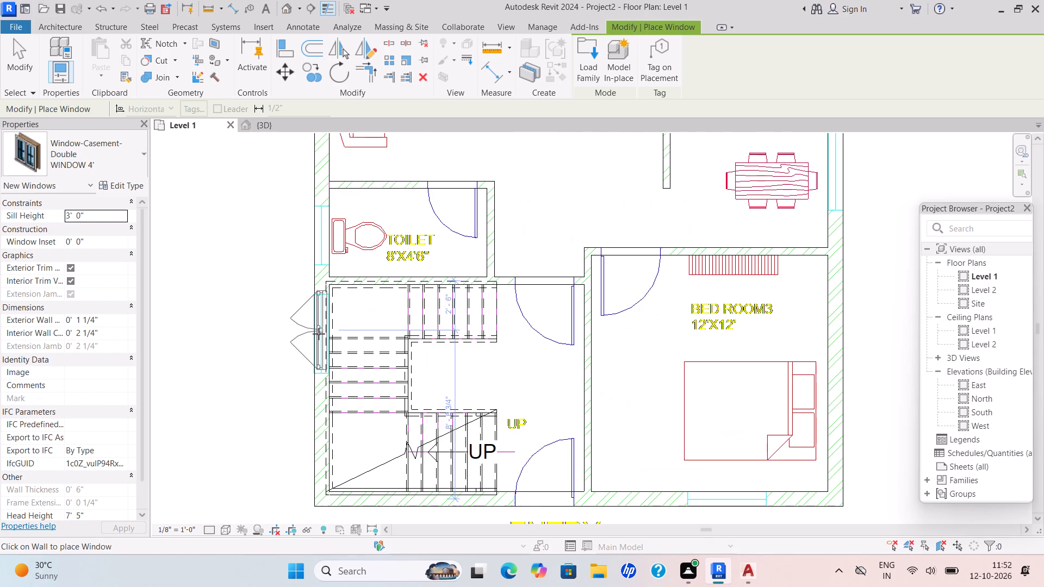
left_click(319, 332)
scroll(370, 441, "down", 2)
scroll(346, 295, "down", 3)
middle_click_drag(347, 296, 349, 299)
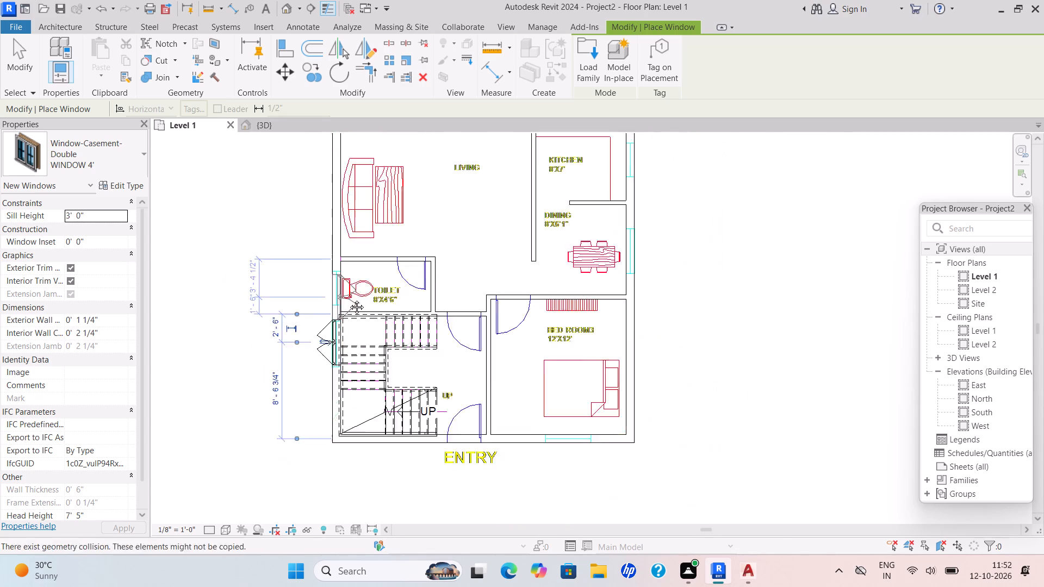
middle_click_drag(349, 299, 367, 417)
scroll(365, 183, "up", 7)
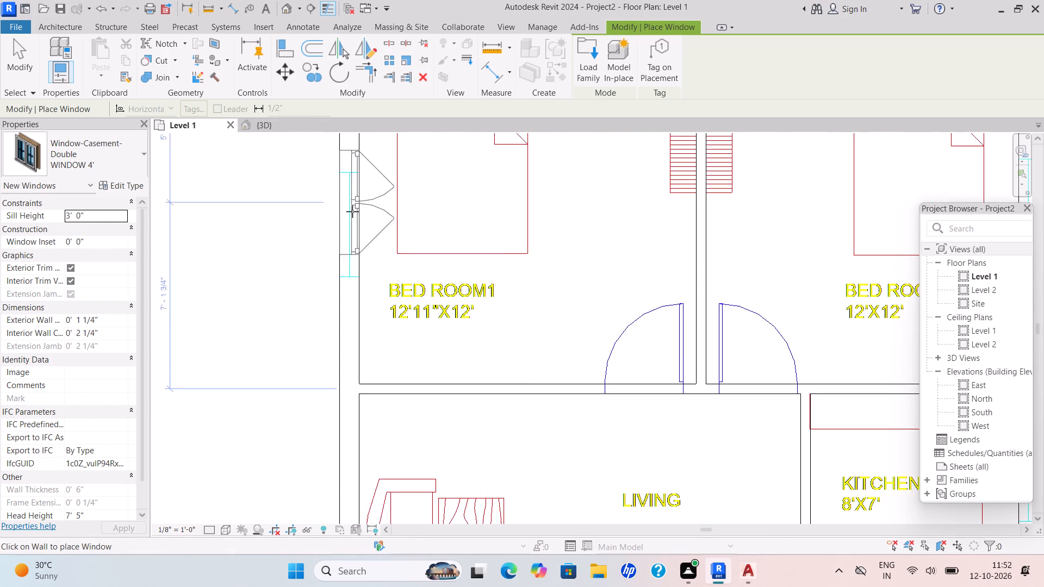
scroll(344, 222, "up", 3)
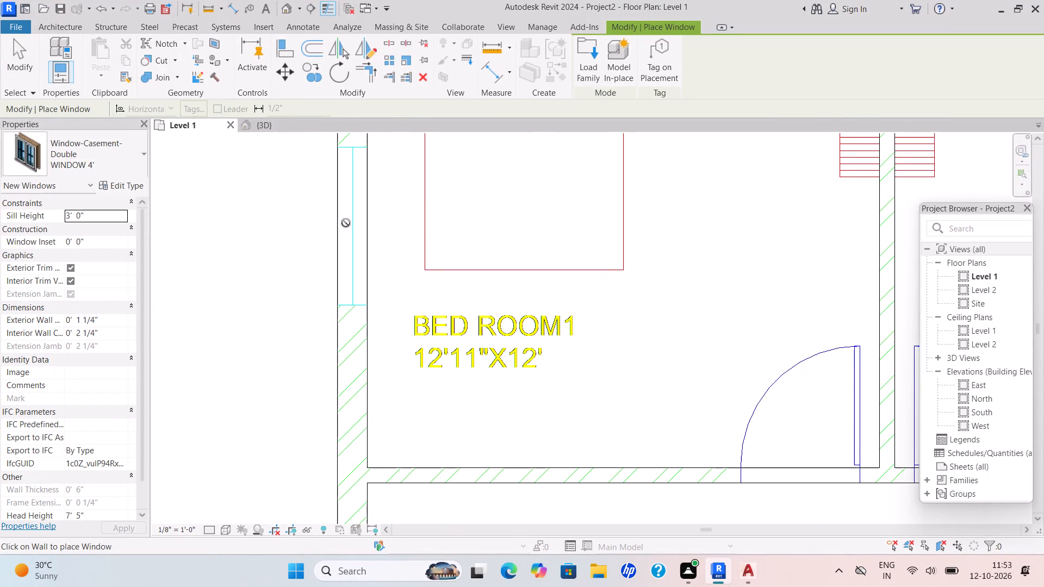
left_click(343, 224)
Place a WINDOW 4' casement window opening outward in Bed Room 2's outer side wall, at the marked opening.
scroll(430, 218, "down", 6)
middle_click_drag(427, 246, 395, 362)
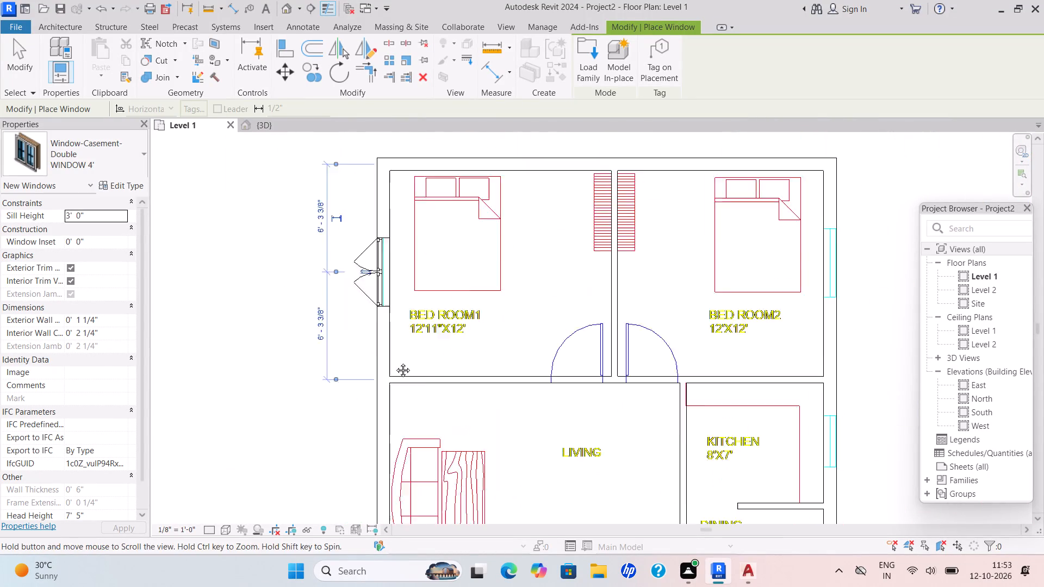
scroll(383, 408, "down", 2)
middle_click_drag(395, 362, 376, 445)
middle_click_drag(630, 355, 573, 255)
scroll(566, 247, "up", 1)
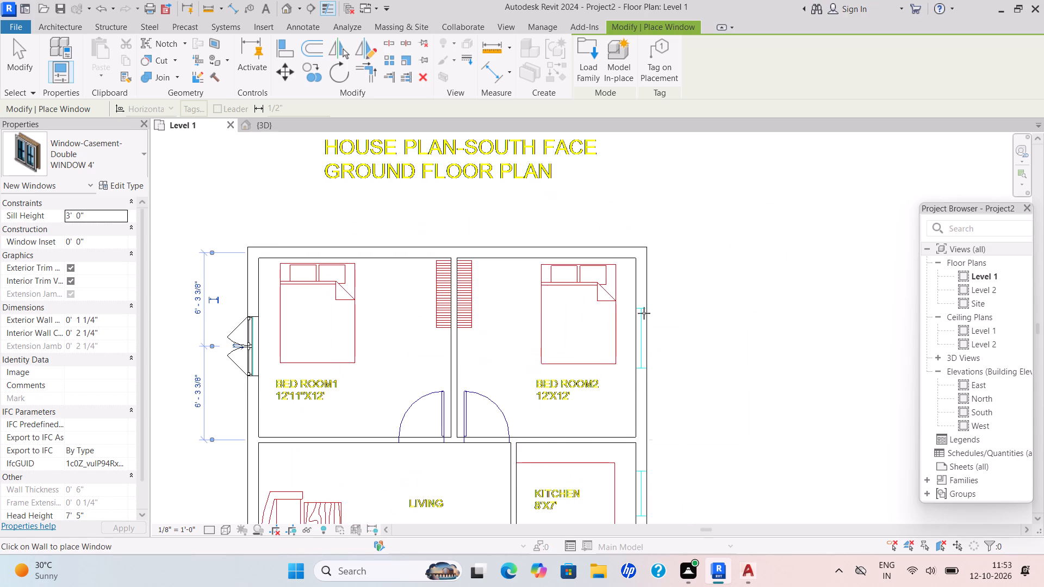
scroll(654, 316, "up", 11)
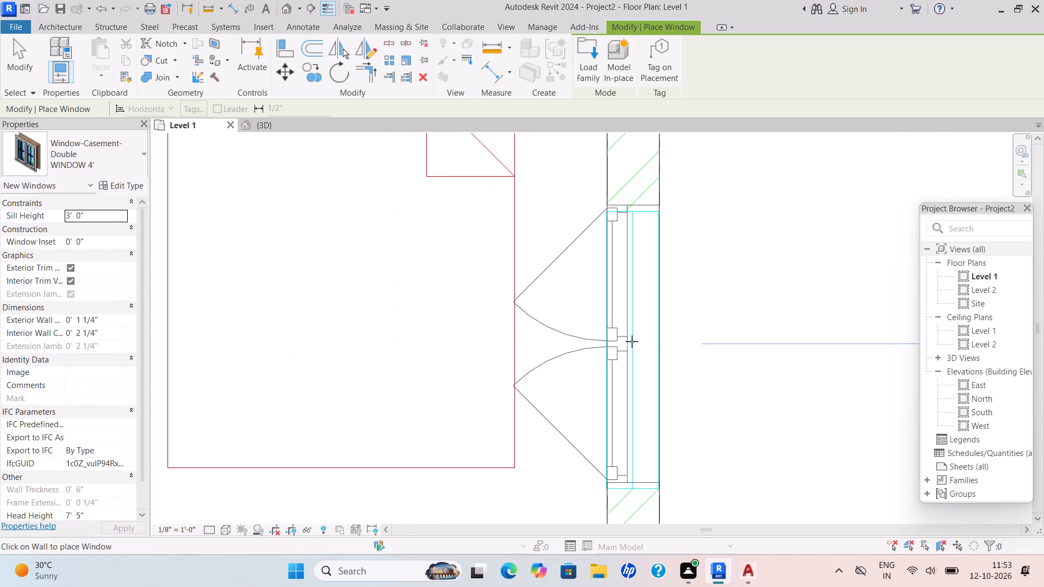
left_click(656, 351)
Place a WINDOW 4' casement window opening outward in the kitchen's outer wall, centred between its cross walls.
scroll(656, 351, "down", 3)
middle_click_drag(656, 351, 653, 345)
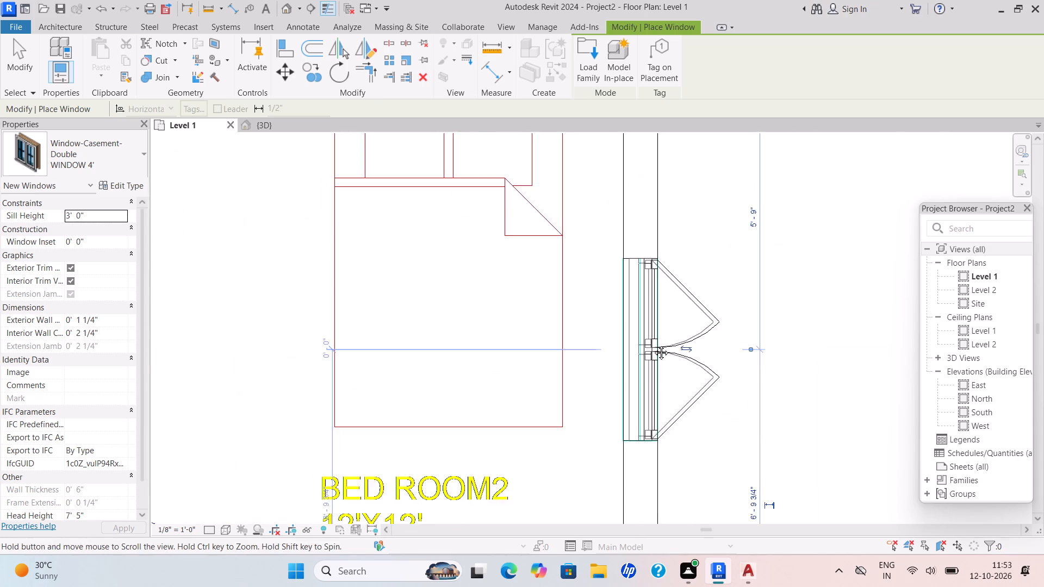
scroll(653, 345, "down", 2)
middle_click_drag(653, 345, 653, 285)
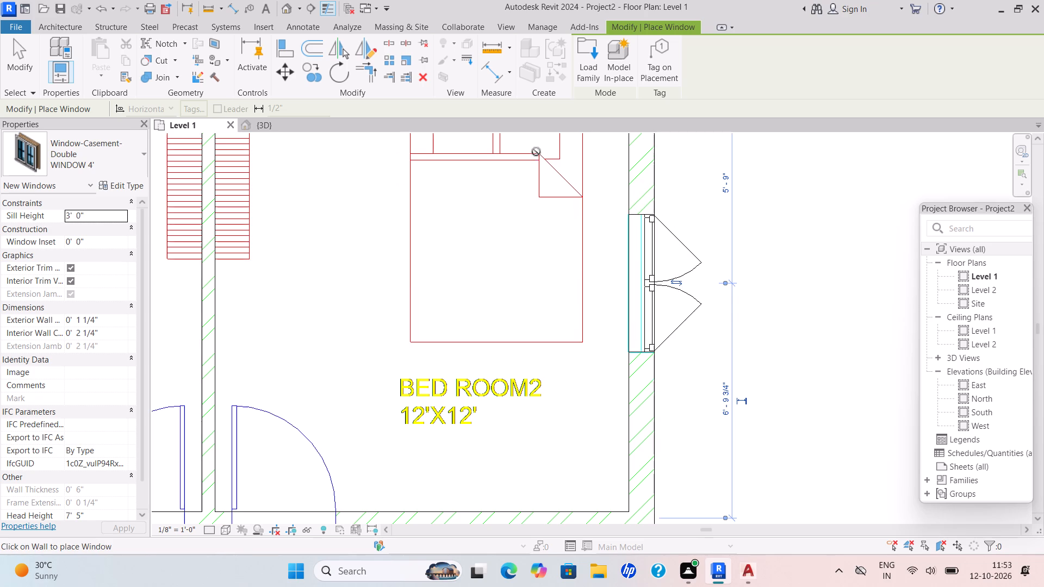
scroll(715, 298, "down", 1)
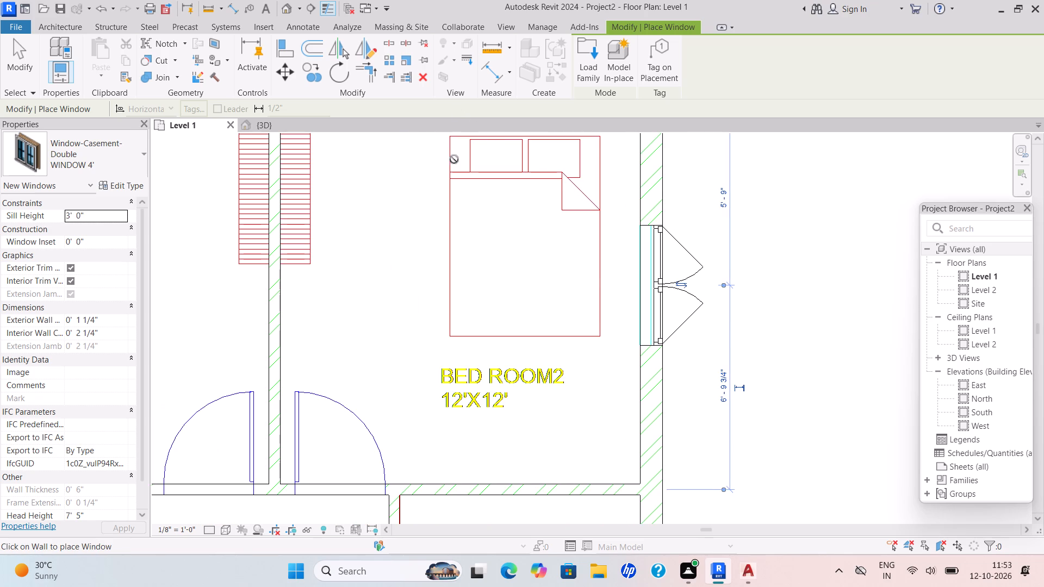
scroll(403, 168, "down", 4)
scroll(495, 279, "down", 3)
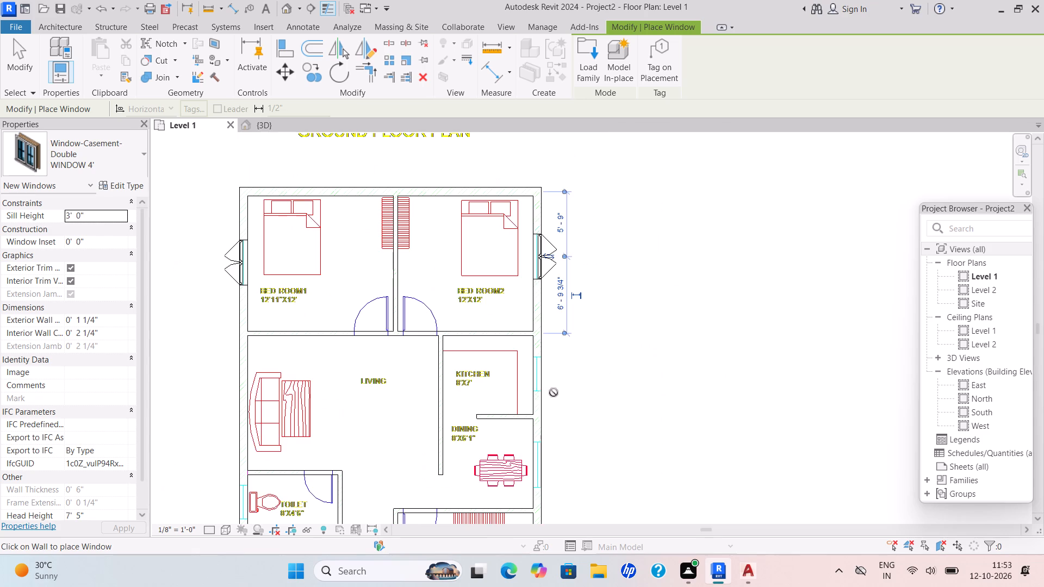
scroll(533, 383, "up", 8)
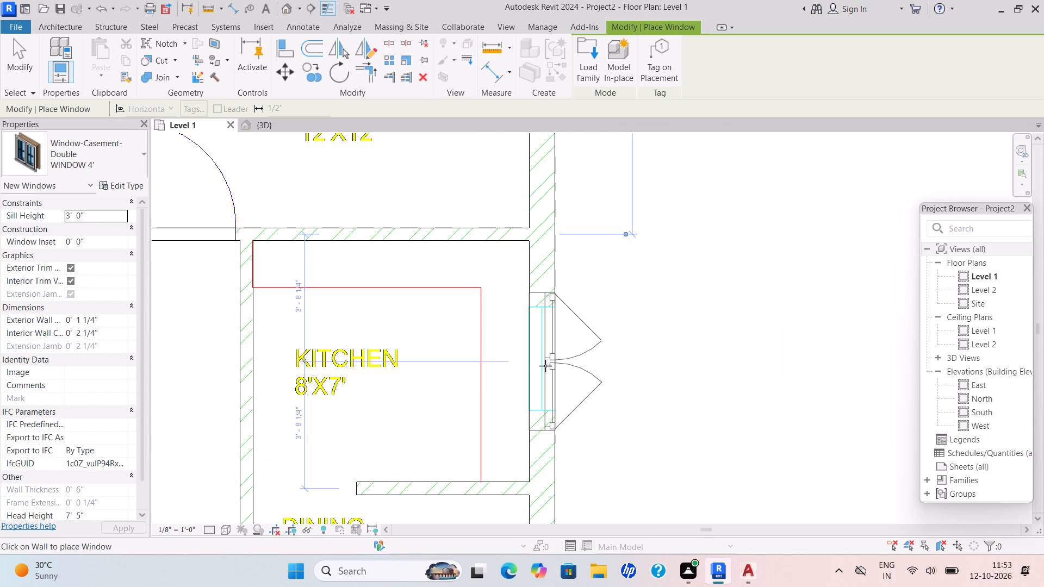
left_click(545, 366)
Place a WINDOW 4' casement window opening outward in the dining area's outer wall, beside the dining table.
scroll(595, 359, "down", 3)
middle_click(632, 308)
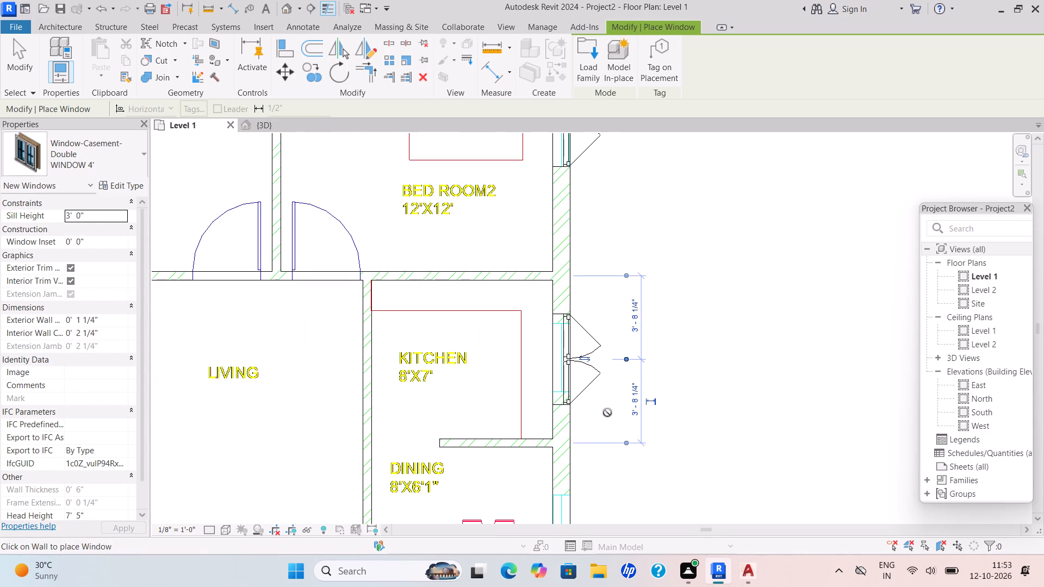
scroll(607, 413, "down", 2)
middle_click_drag(604, 407, 597, 340)
scroll(563, 459, "up", 8)
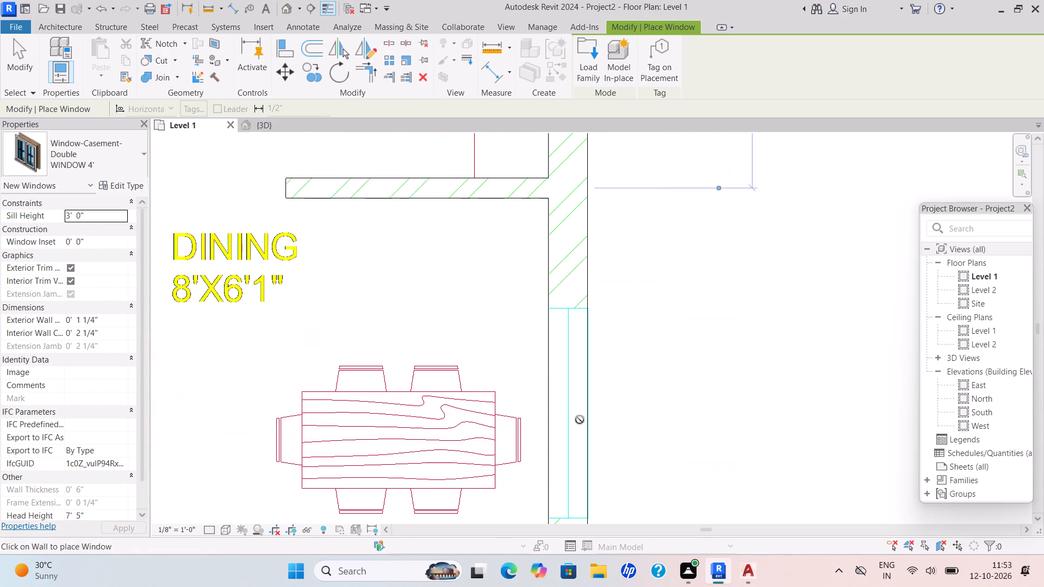
scroll(580, 420, "down", 4)
middle_click_drag(579, 407, 578, 360)
scroll(578, 360, "up", 1)
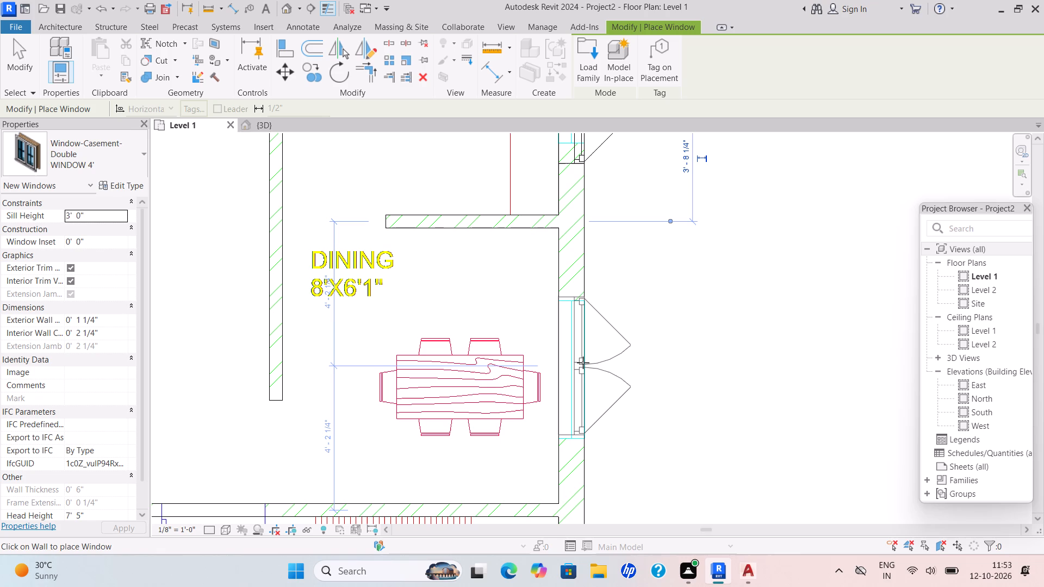
left_click(583, 363)
Place a WINDOW 4' casement window opening outward in Bed Room 3's front wall, at the marked opening.
scroll(602, 395, "down", 5)
middle_click_drag(601, 392, 608, 242)
middle_click_drag(579, 436, 599, 302)
scroll(580, 432, "down", 1)
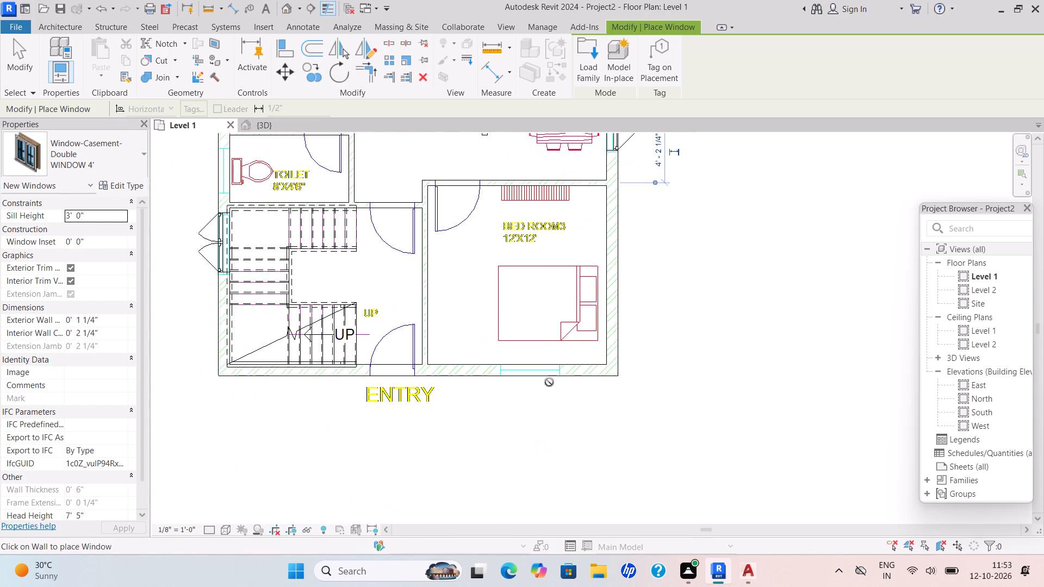
scroll(525, 377, "up", 3)
left_click(534, 375)
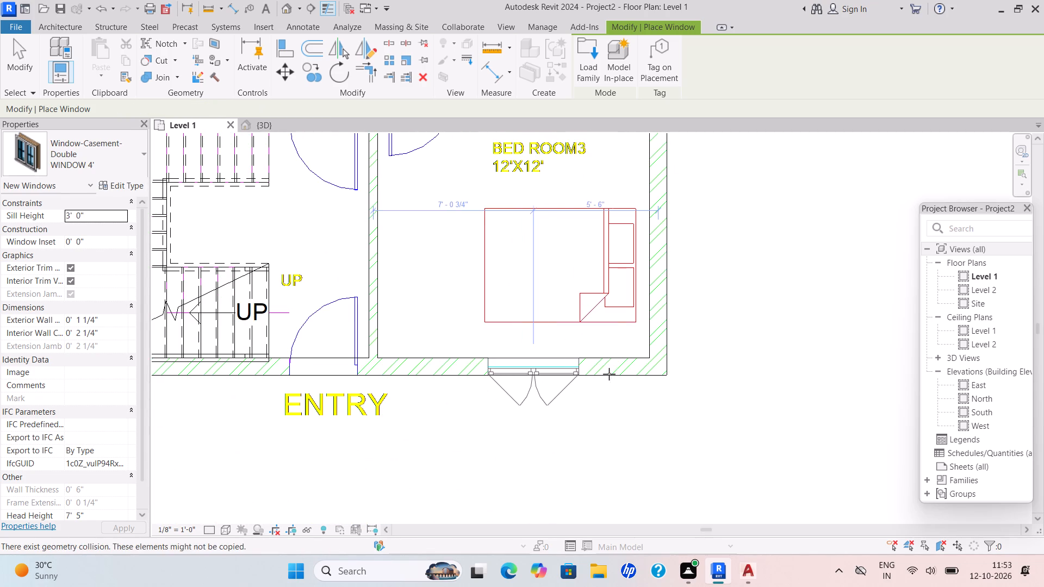
Start loading another window family and browse to the RVT 2024 English-Imperial library in the Autodesk program data folder.
scroll(609, 374, "down", 6)
middle_click_drag(609, 374, 631, 390)
middle_click_drag(469, 253, 488, 316)
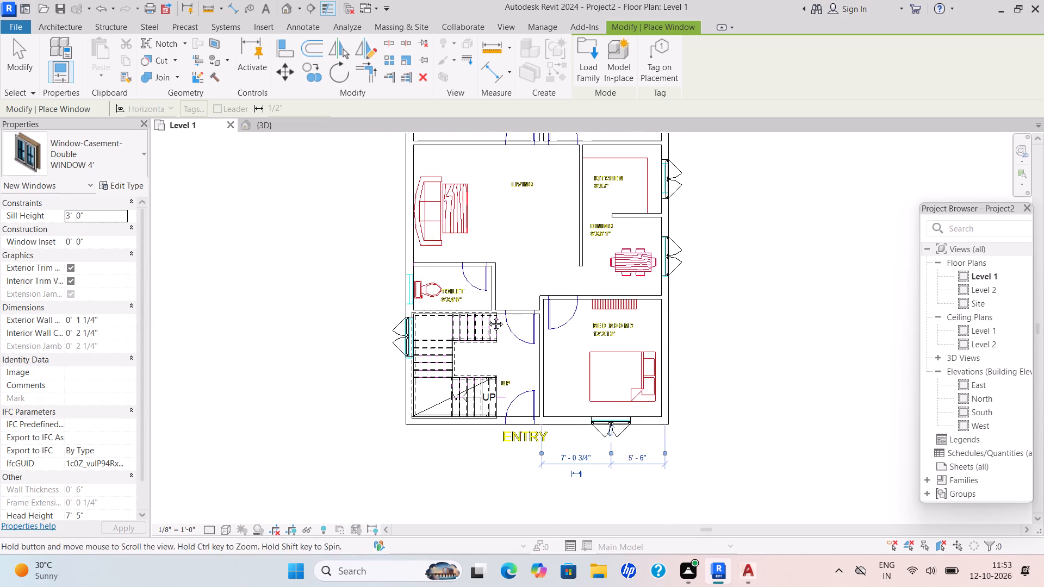
middle_click_drag(488, 316, 492, 324)
left_click(59, 24)
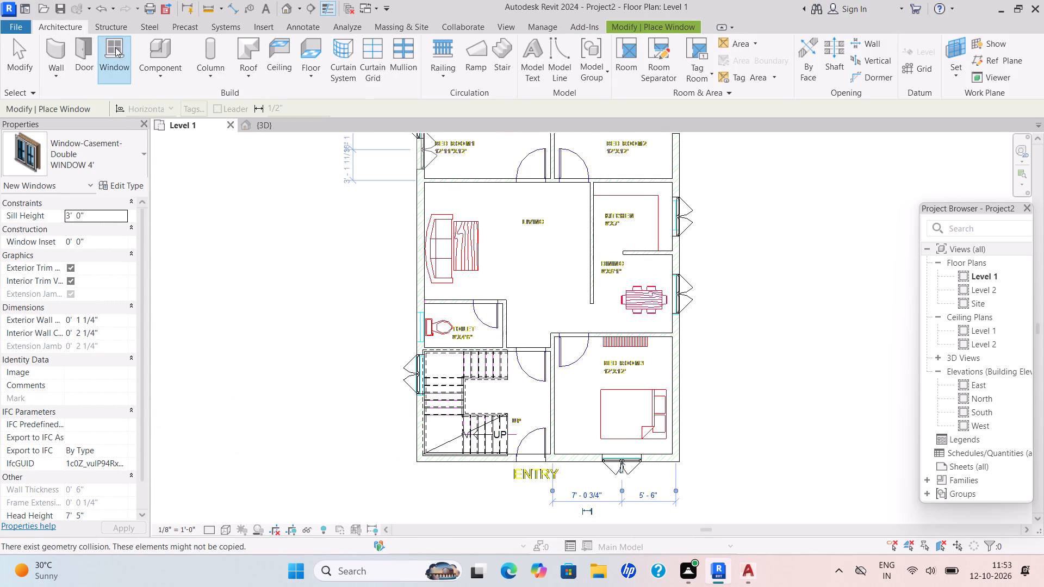
left_click(104, 58)
left_click(649, 24)
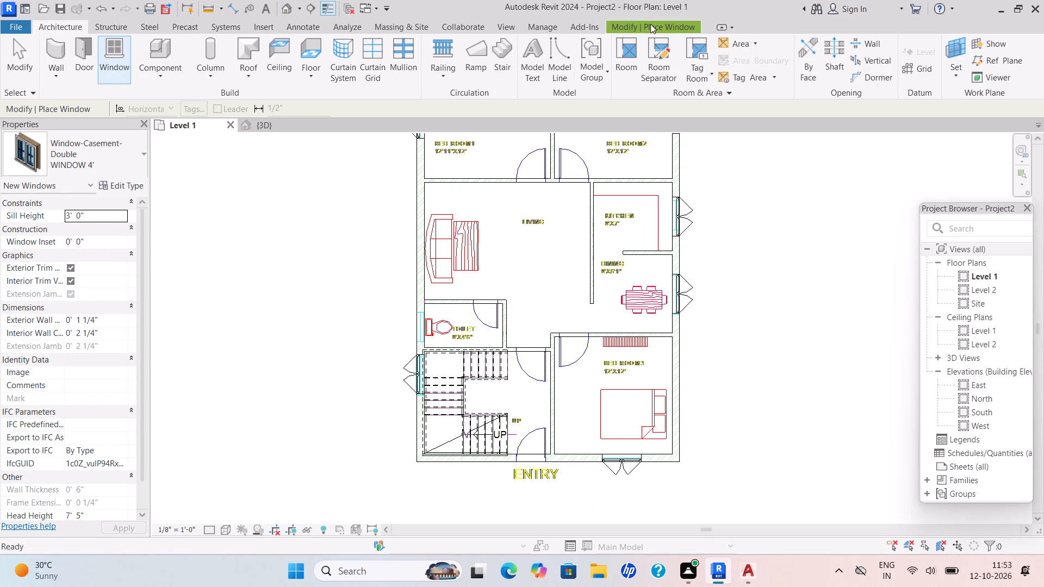
double_click(595, 66)
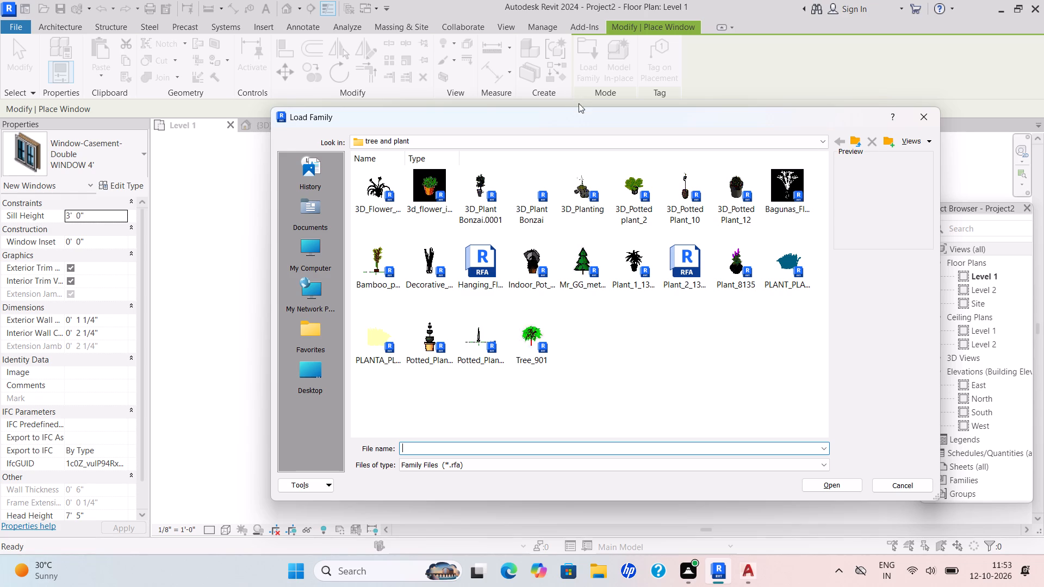
left_click(817, 141)
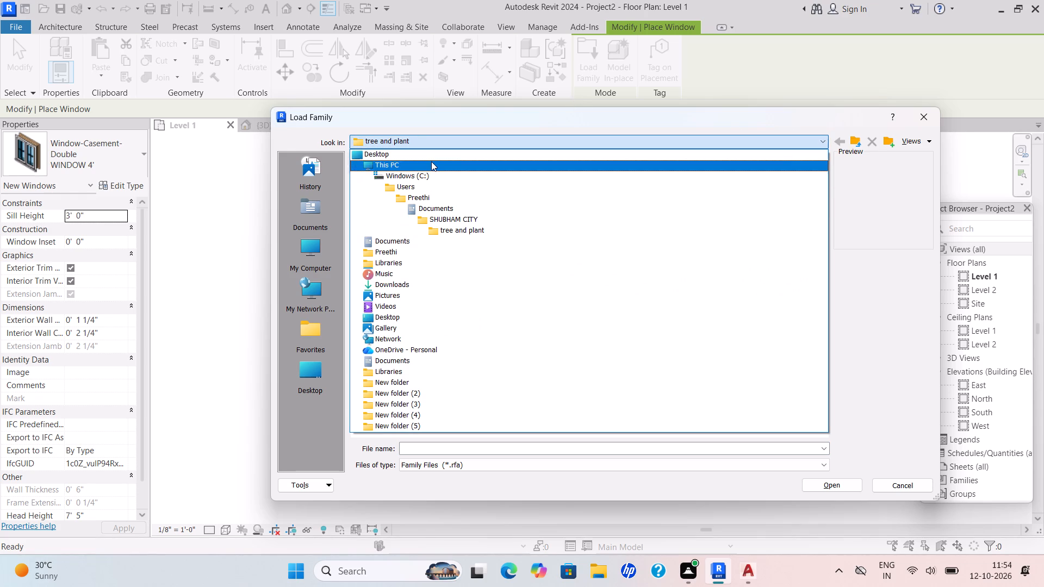
left_click(431, 161)
double_click(380, 192)
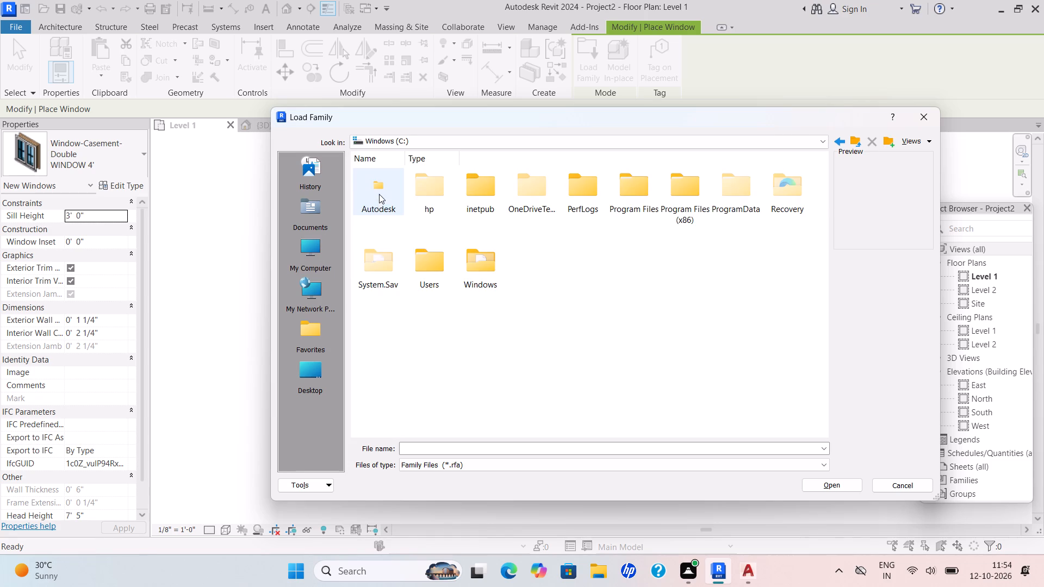
double_click(734, 189)
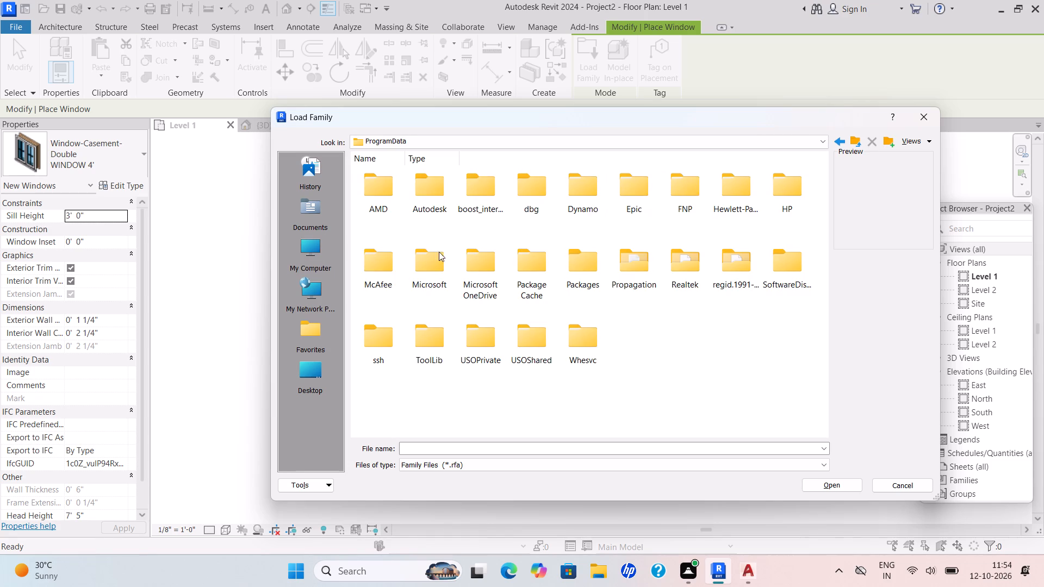
double_click(422, 204)
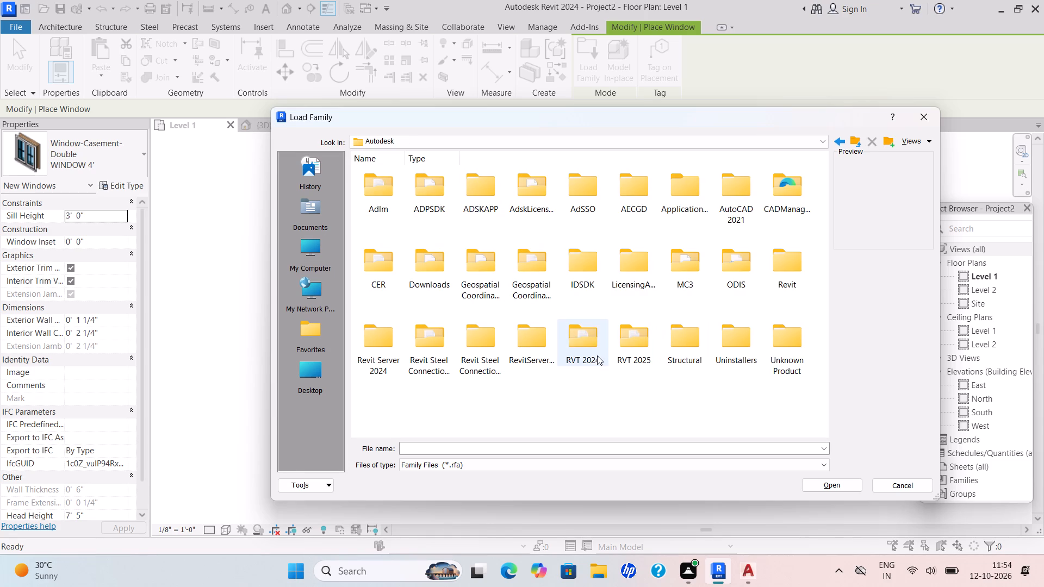
double_click(587, 353)
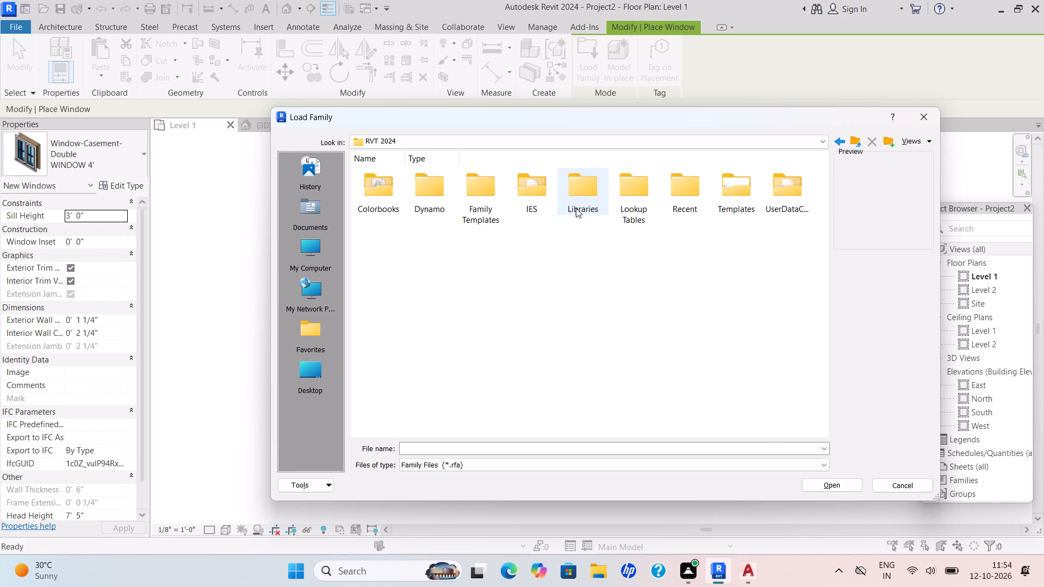
double_click(594, 204)
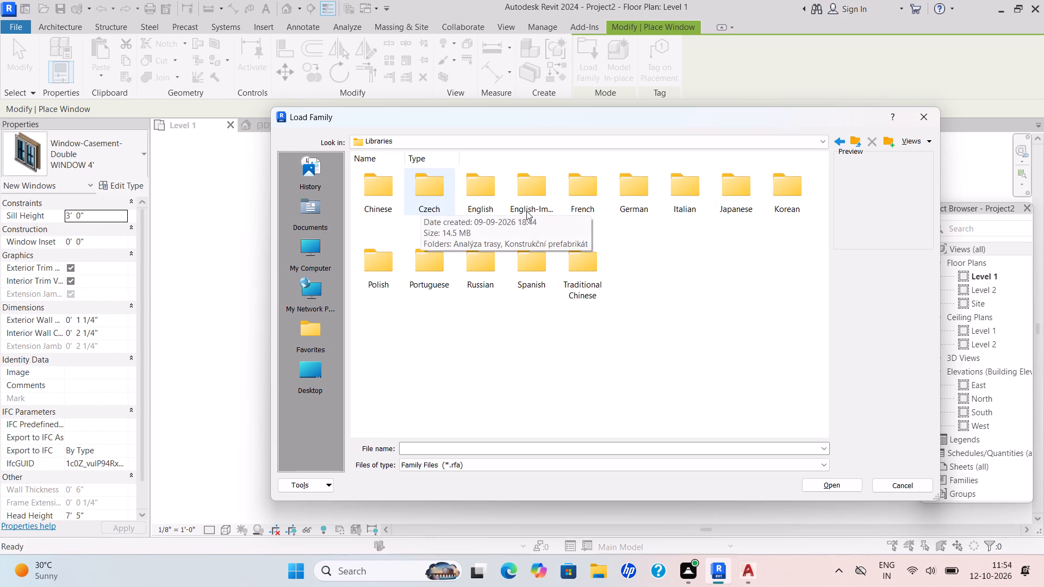
double_click(533, 210)
double_click(534, 208)
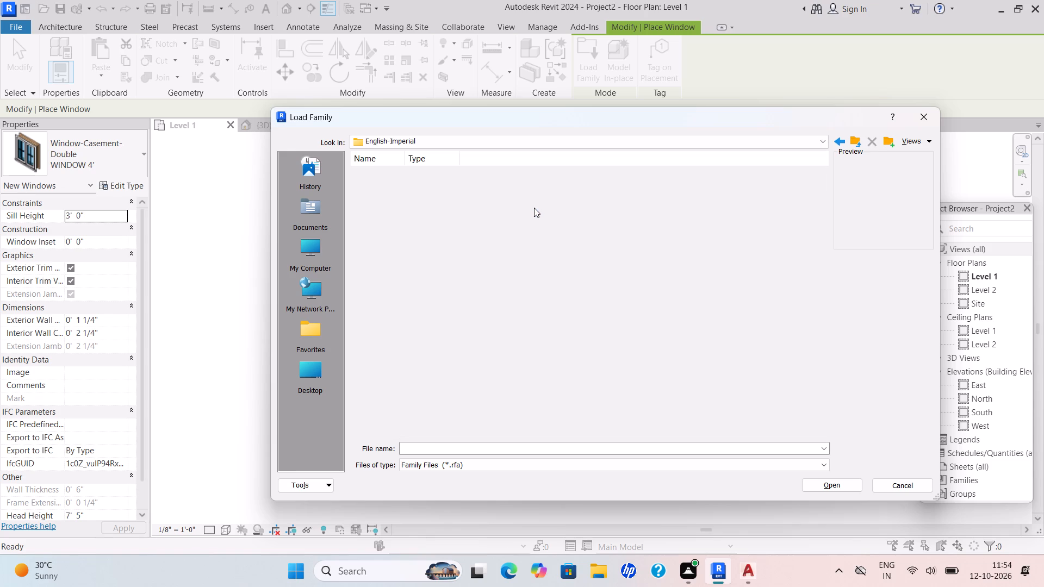
Load the Window-Louvers.rfa family from the Windows folder of the US library.
double_click(383, 186)
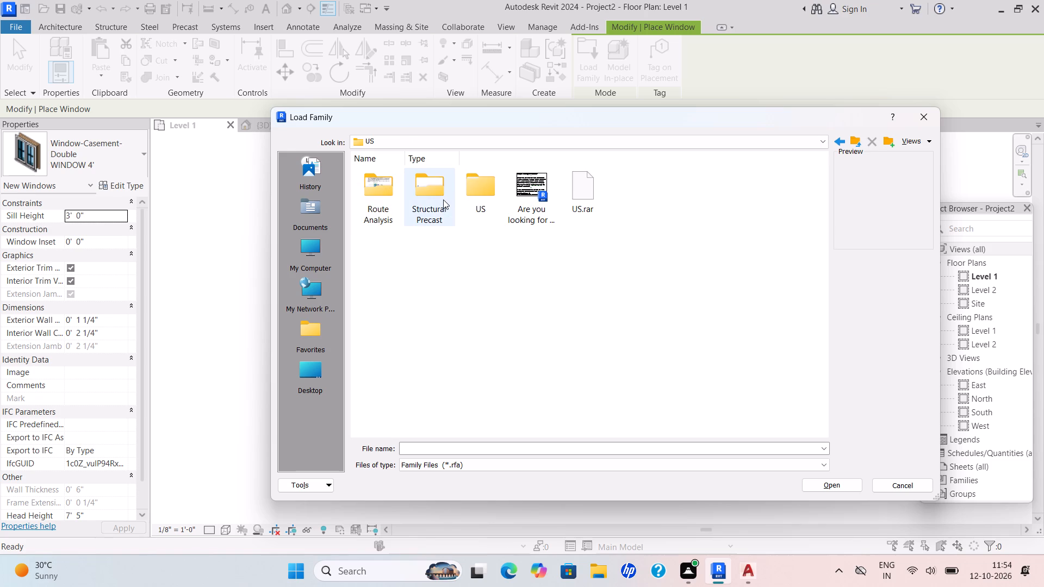
double_click(478, 199)
double_click(374, 193)
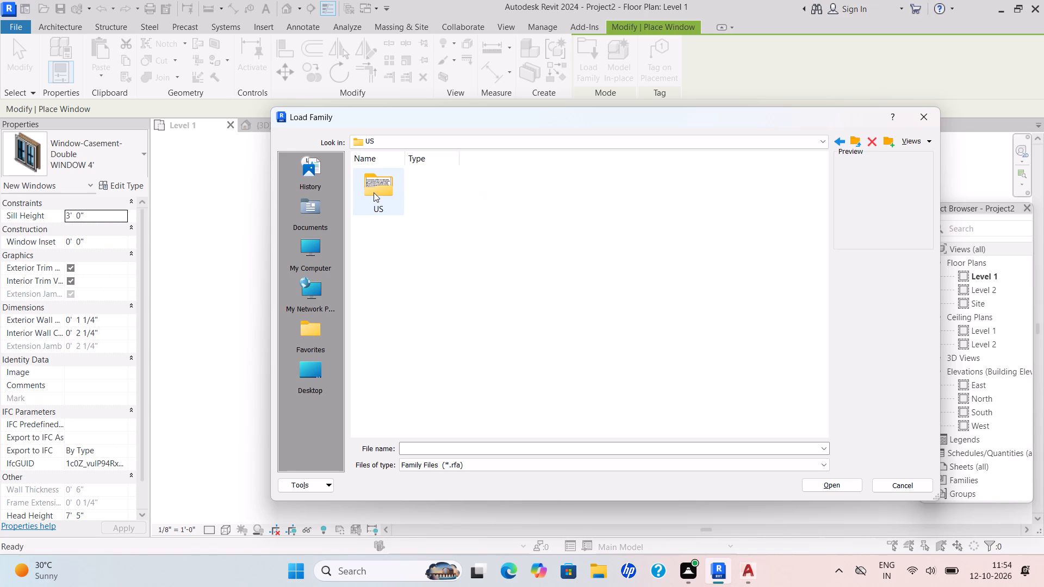
scroll(596, 261, "down", 5)
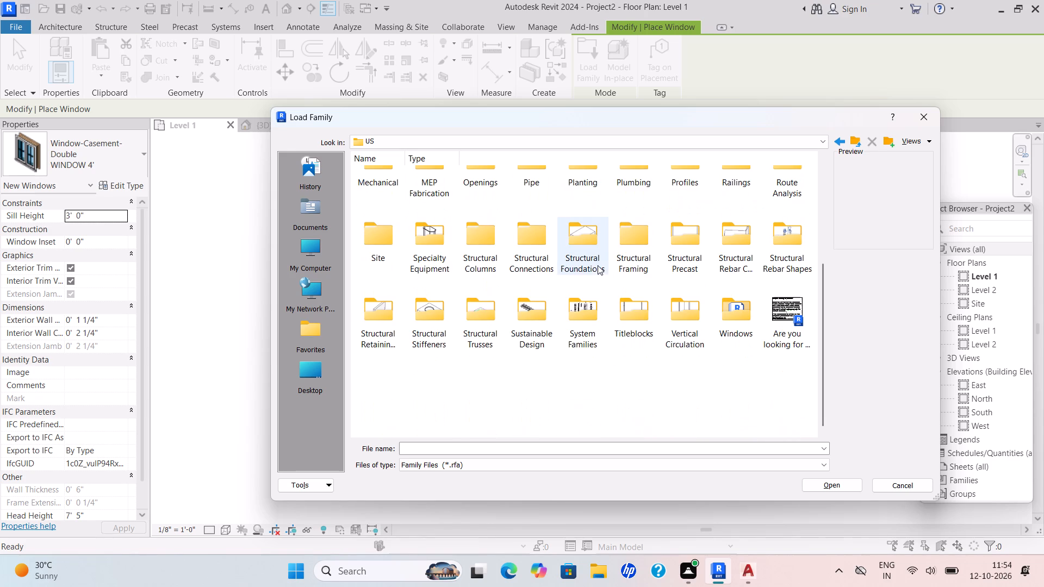
left_click(725, 337)
left_click(727, 333)
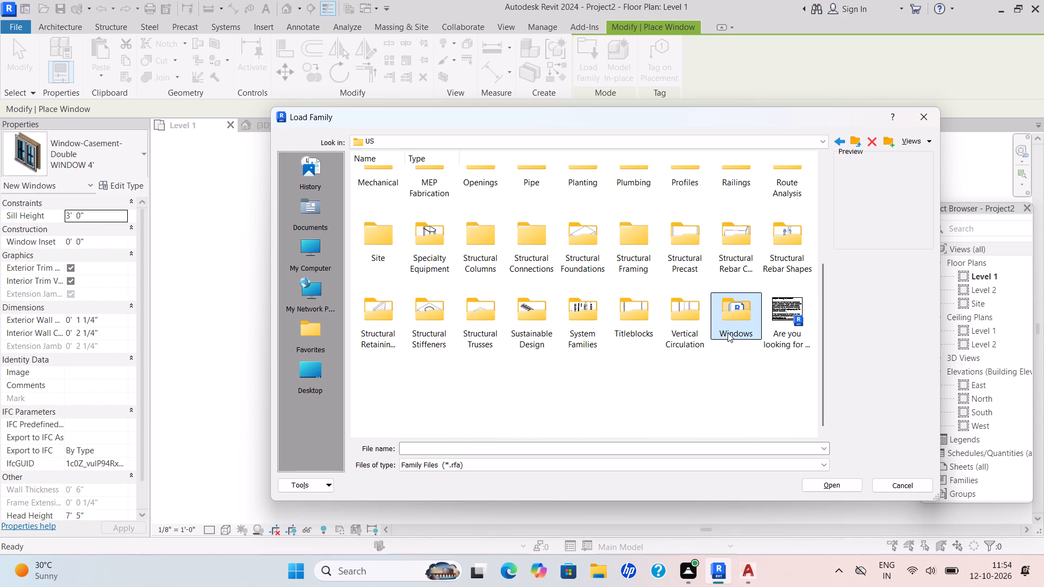
left_click(727, 332)
triple_click(727, 332)
double_click(727, 313)
double_click(728, 313)
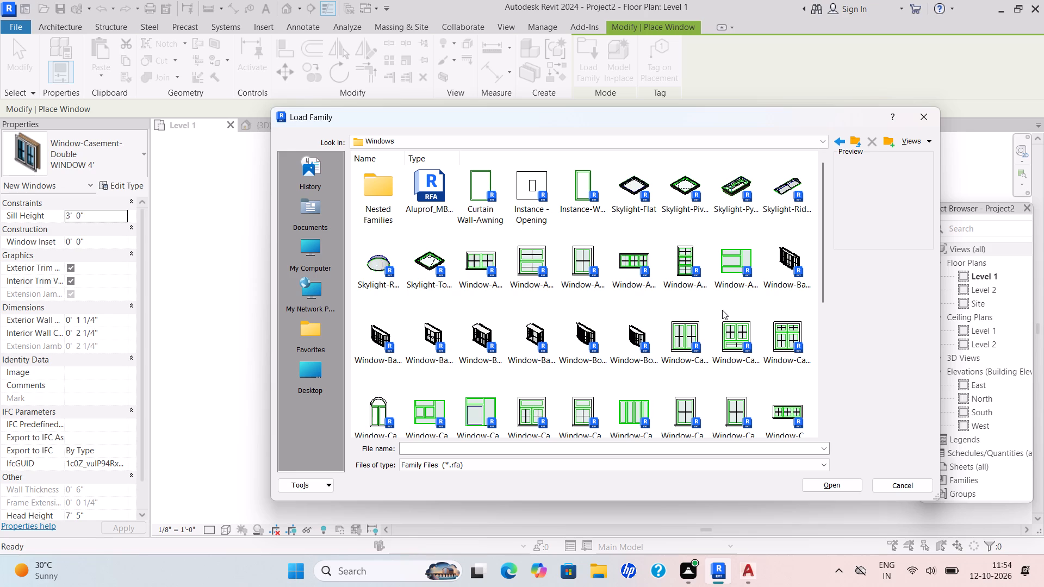
scroll(786, 399, "down", 4)
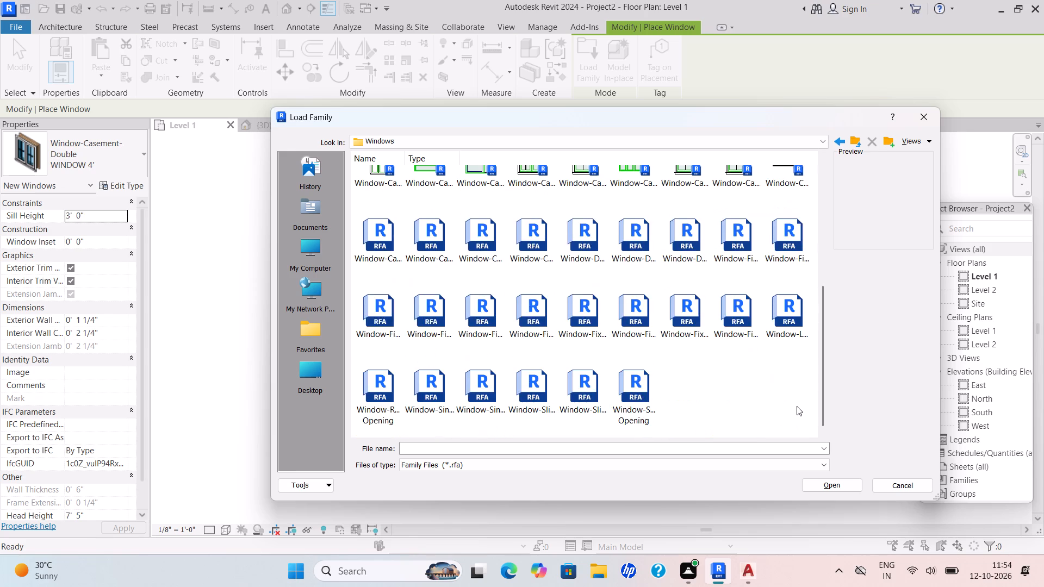
scroll(797, 406, "down", 7)
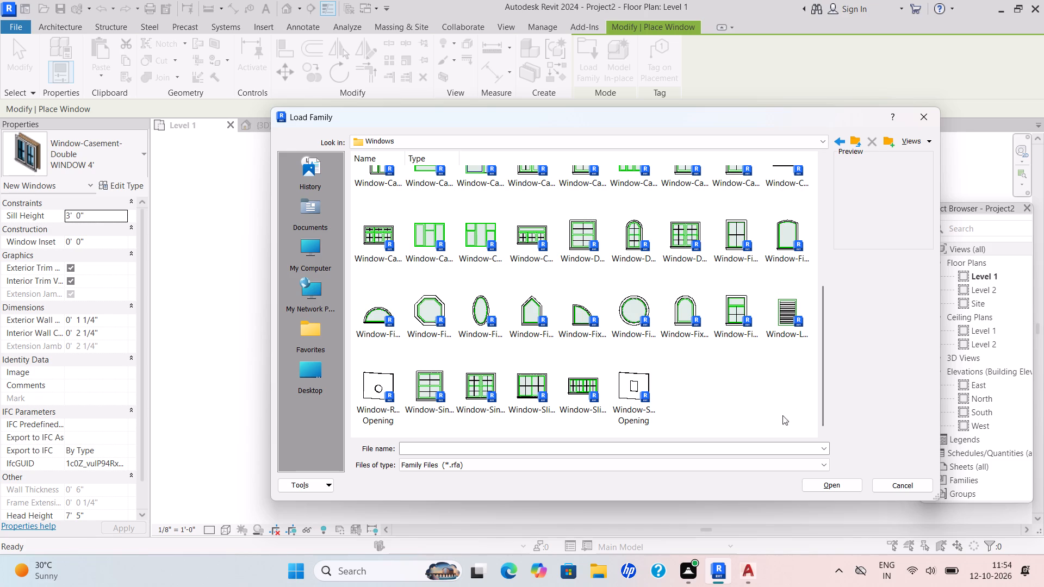
left_click(783, 318)
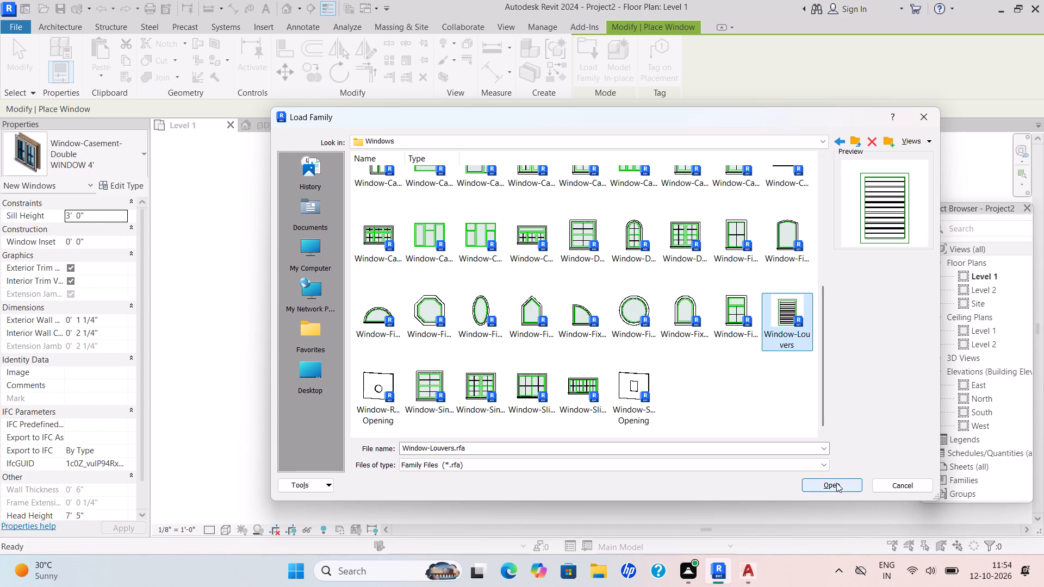
left_click(835, 483)
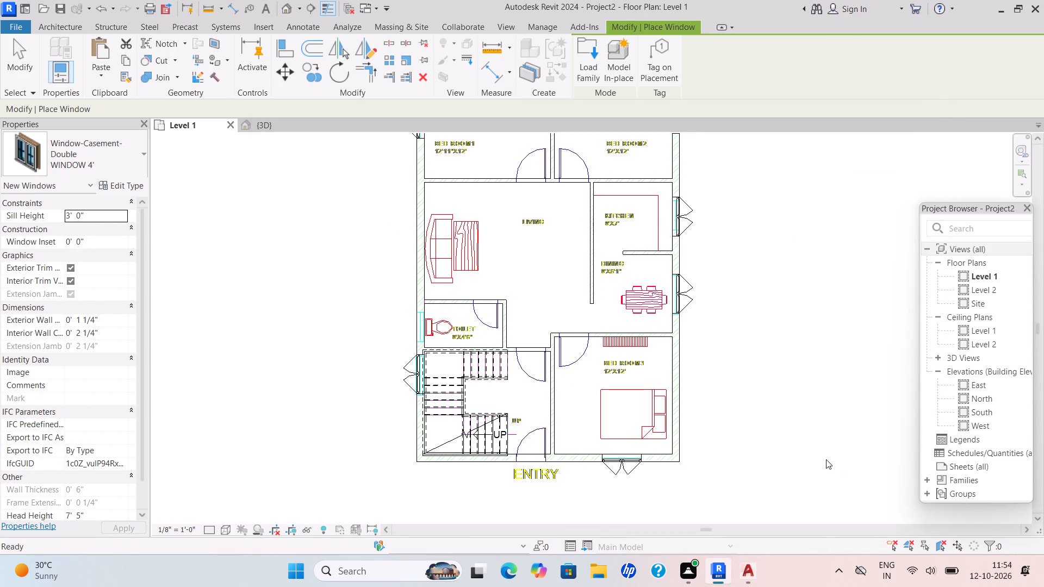
Place a 24" x 24" Window-Louvers window with a 7' sill height in the toilet's outer wall, centred between its cross walls.
scroll(422, 349, "up", 1)
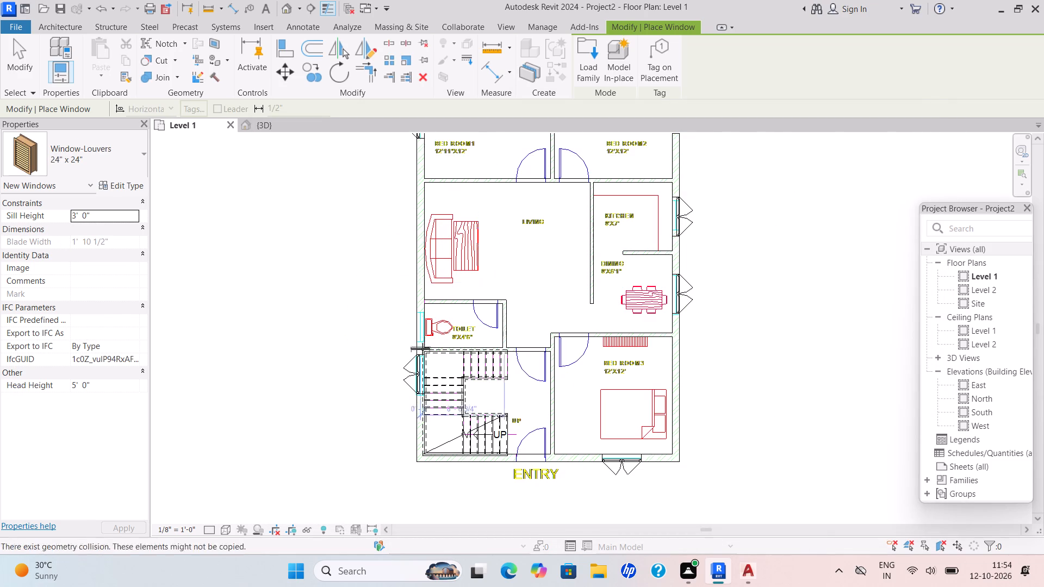
scroll(422, 349, "up", 6)
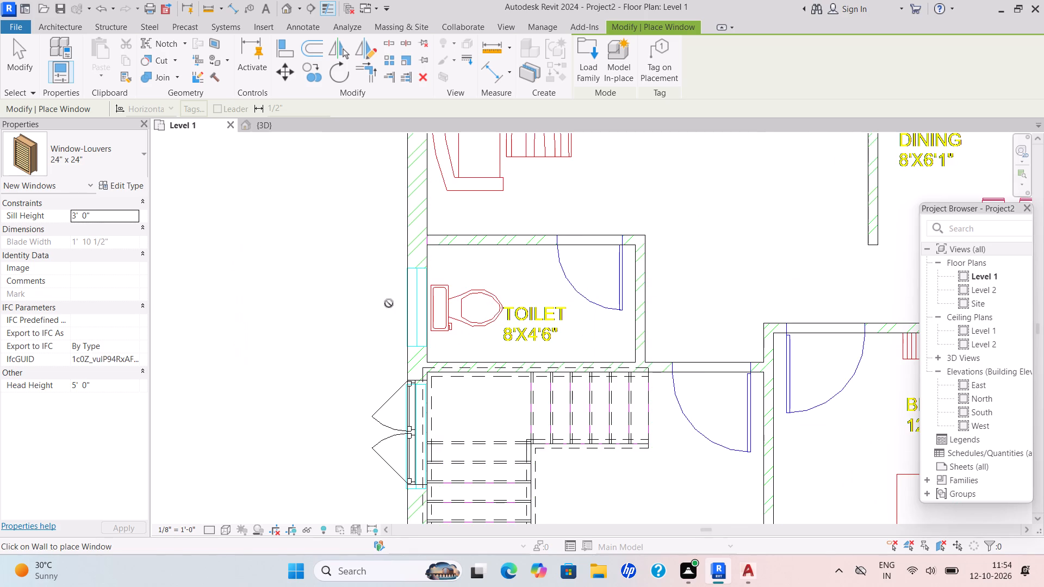
scroll(413, 286, "down", 2)
middle_click_drag(417, 290, 454, 318)
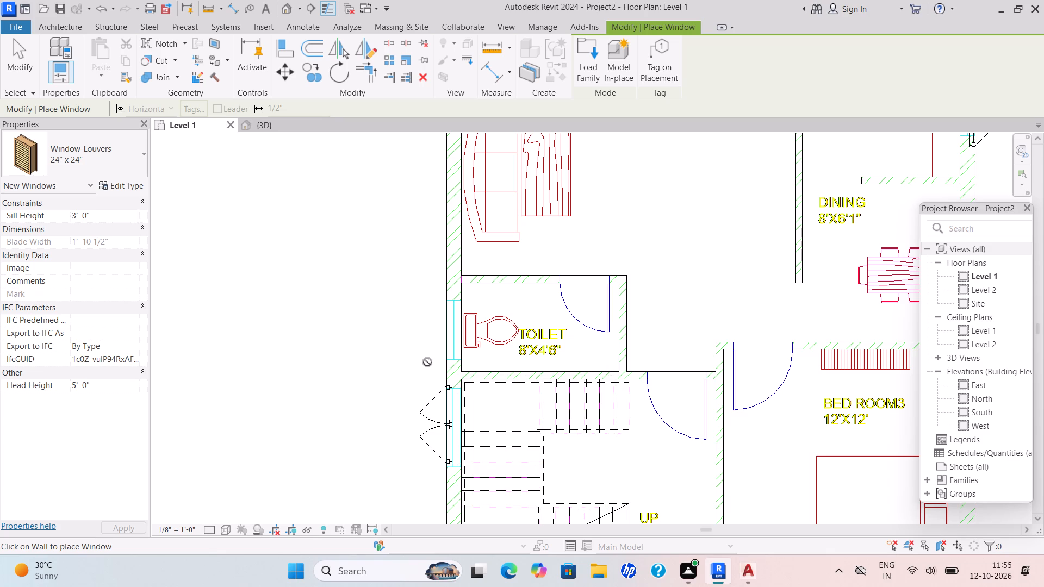
scroll(450, 327, "up", 3)
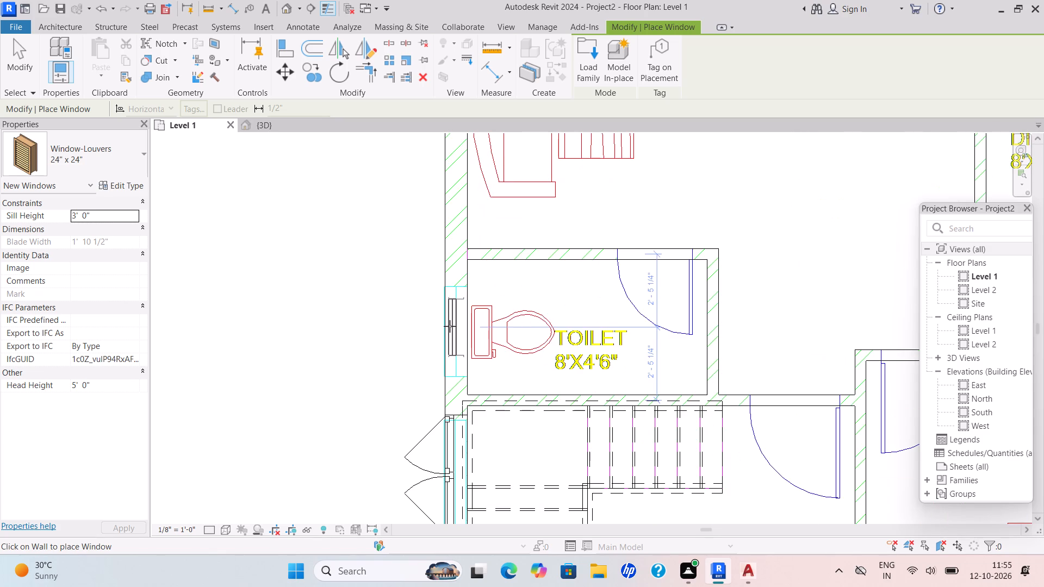
scroll(450, 326, "up", 2)
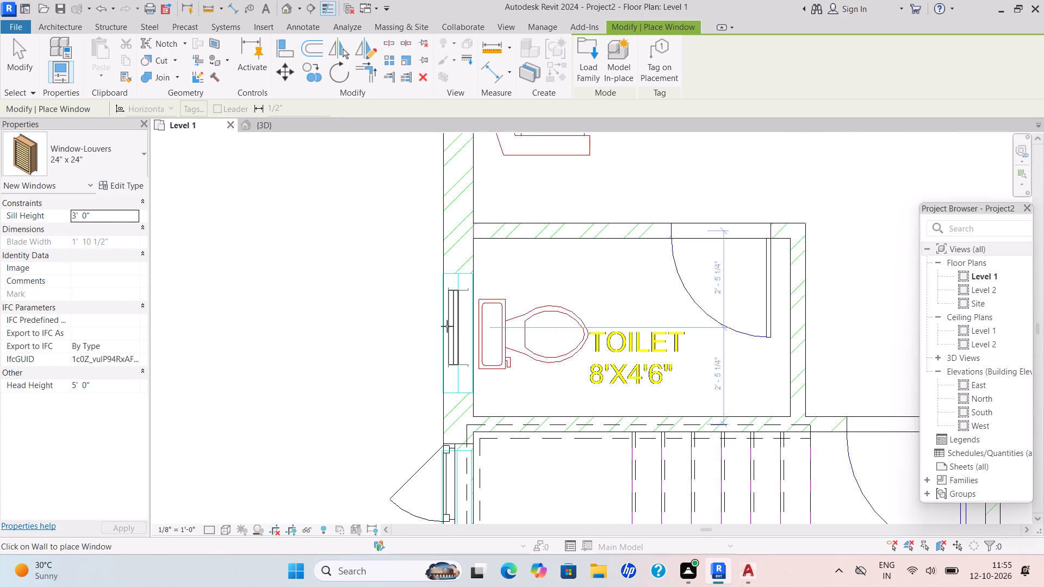
left_click_drag(99, 213, 99, 213)
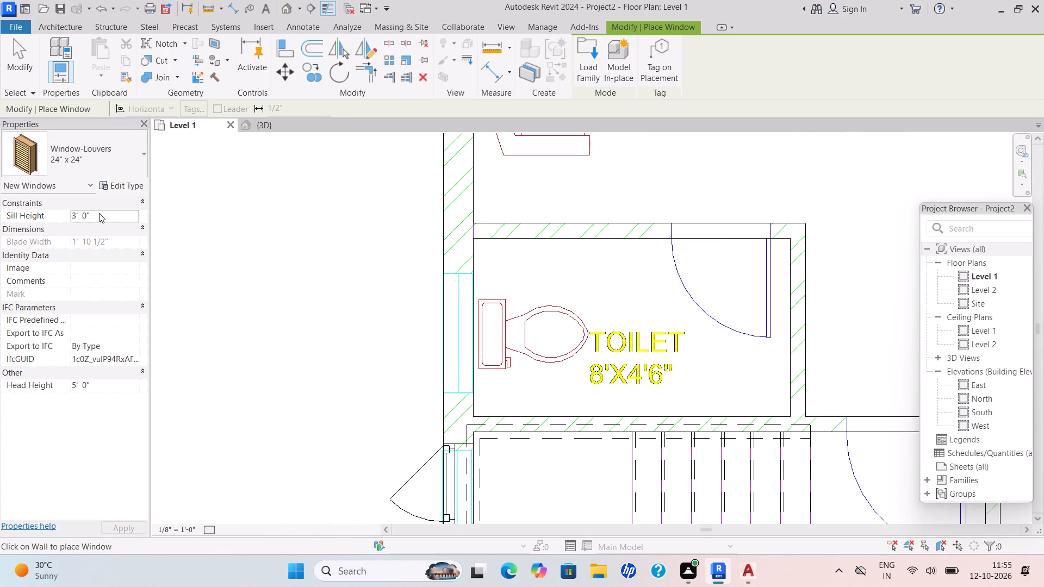
left_click_drag(99, 213, 39, 227)
key("BackSpace")
type("7'")
key("Return")
scroll(29, 229, "up", 1)
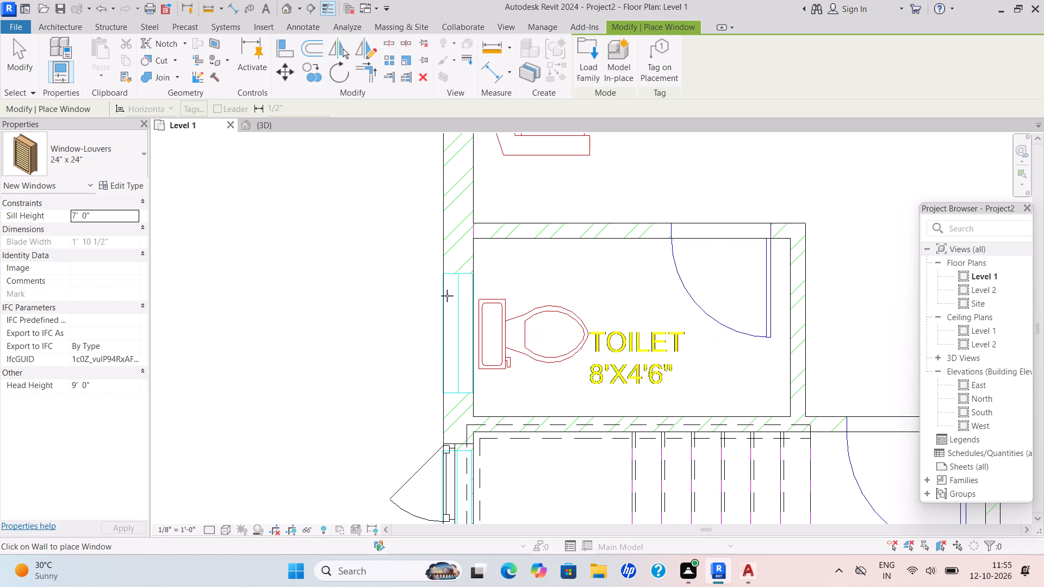
left_click(442, 333)
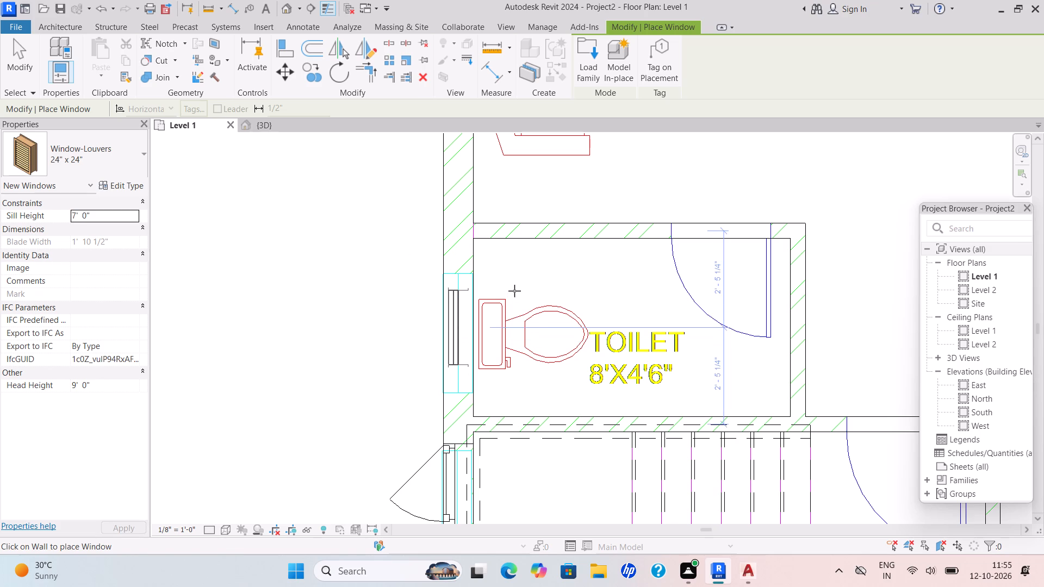
key("Escape")
key("Escape")
scroll(549, 290, "down", 2)
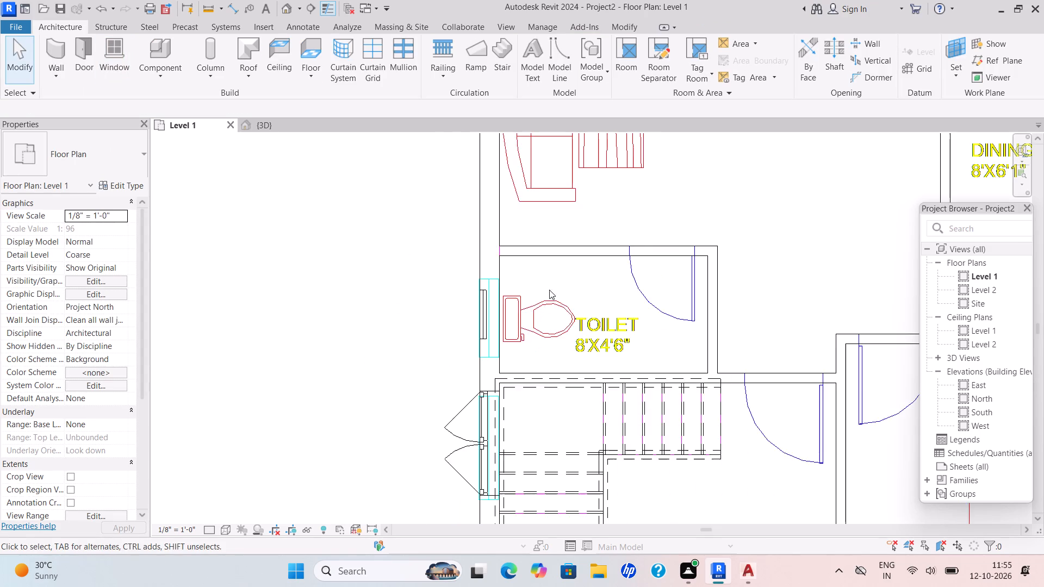
scroll(549, 290, "down", 3)
key("Escape")
Examine the Level 1 plan around the toilet, living, dining and bedroom areas to check the placed windows.
middle_click_drag(562, 283, 455, 296)
scroll(452, 293, "down", 4)
middle_click_drag(458, 300, 409, 286)
key("Escape")
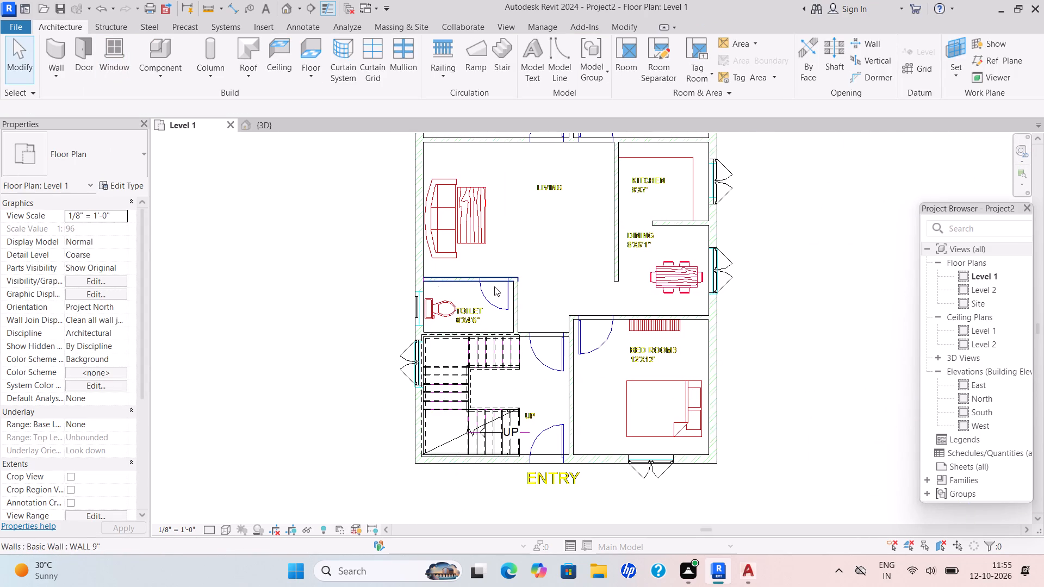
scroll(580, 292, "up", 3)
scroll(580, 292, "down", 1)
middle_click_drag(578, 289, 475, 307)
key("Escape")
scroll(379, 329, "up", 4)
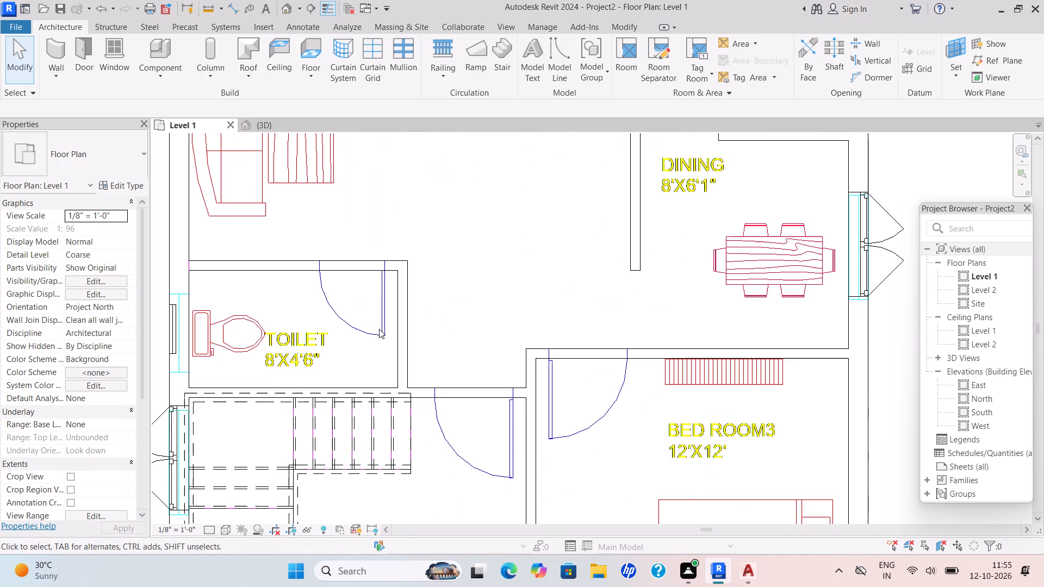
scroll(414, 321, "down", 2)
middle_click_drag(424, 317, 428, 290, "shift")
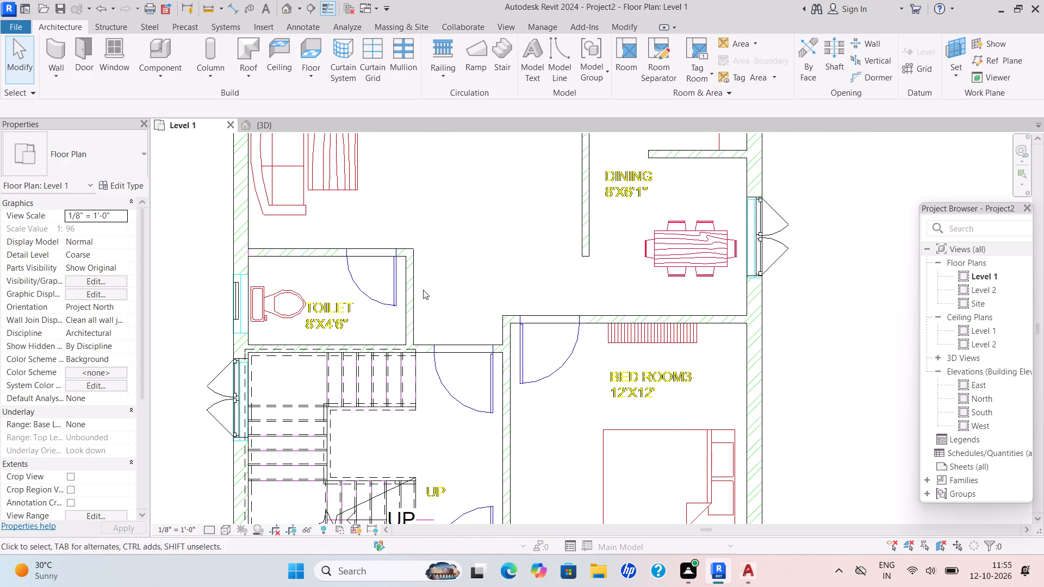
scroll(348, 293, "down", 4)
middle_click_drag(411, 294, 402, 349)
scroll(402, 340, "down", 2)
middle_click_drag(386, 332, 382, 349)
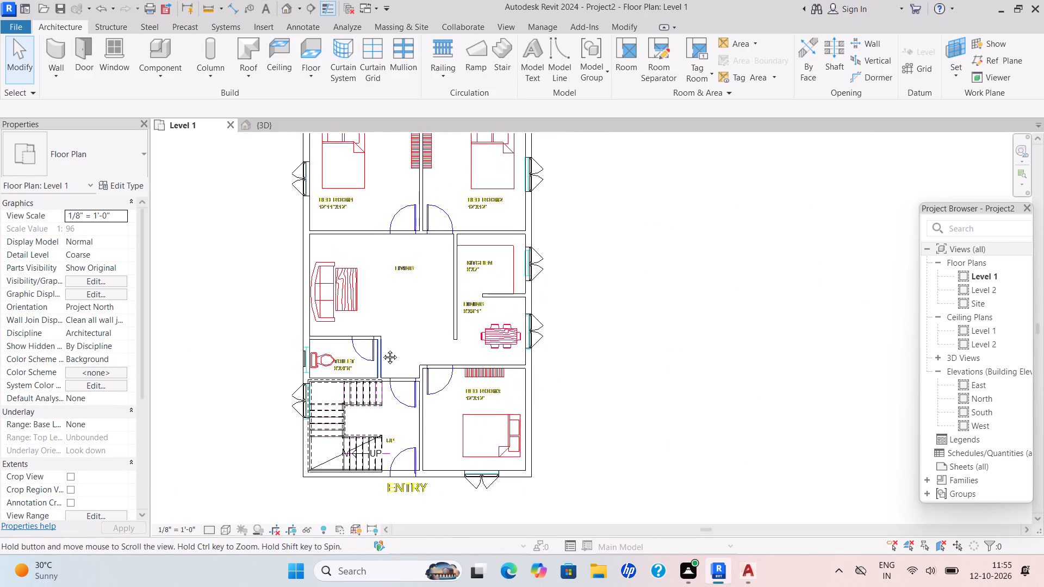
middle_click_drag(382, 349, 381, 350)
scroll(381, 351, "up", 1)
scroll(307, 313, "up", 2)
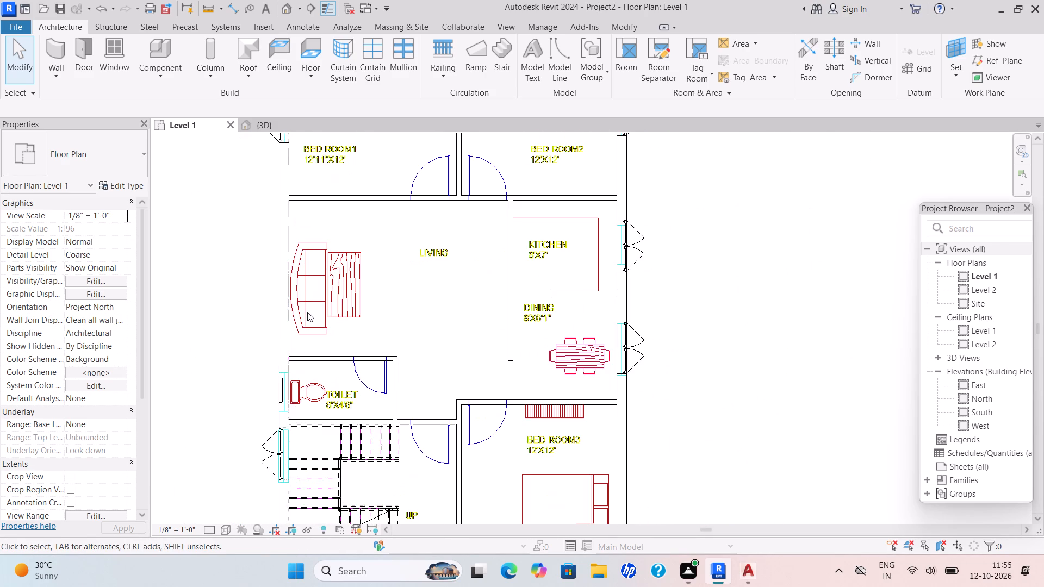
Examine the Level 1 plan and the 3D view to check the windows placed in the house walls.
scroll(420, 302, "down", 5)
scroll(416, 343, "up", 4)
scroll(525, 335, "down", 2)
middle_click_drag(515, 360, 478, 425)
scroll(482, 397, "down", 1)
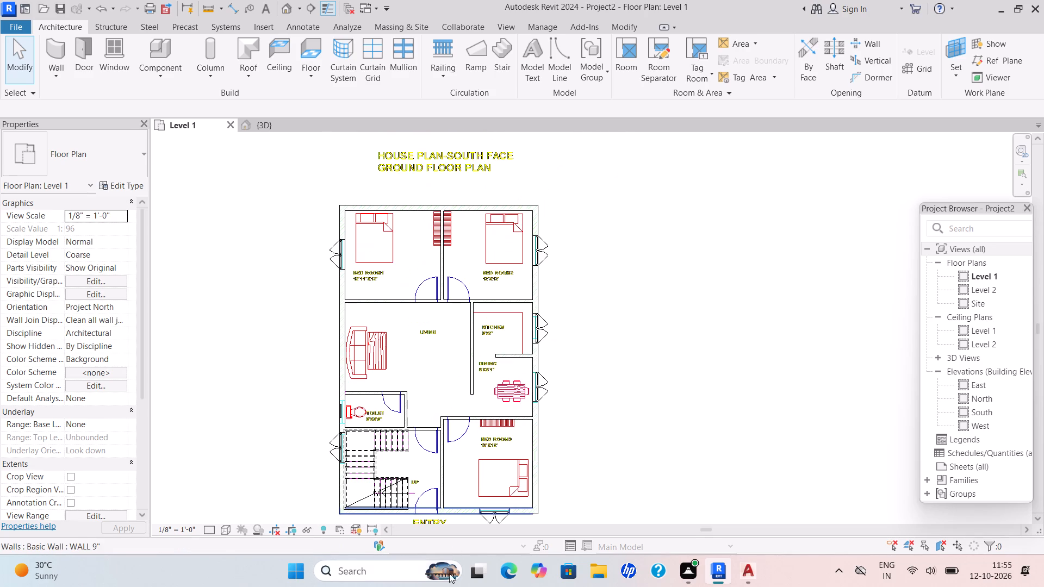
left_click(274, 127)
scroll(477, 353, "down", 2)
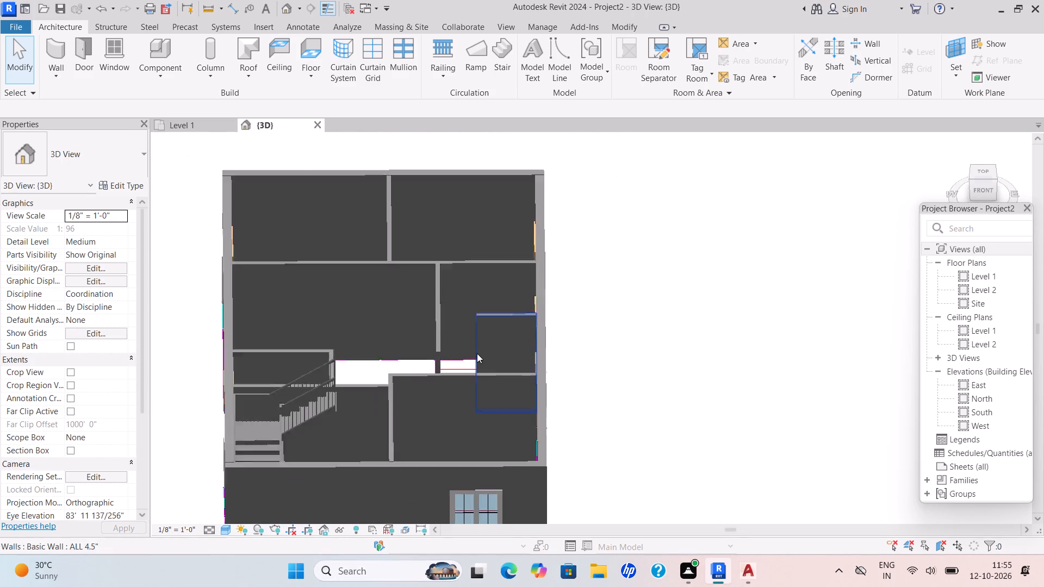
scroll(477, 353, "down", 3)
scroll(467, 392, "up", 1)
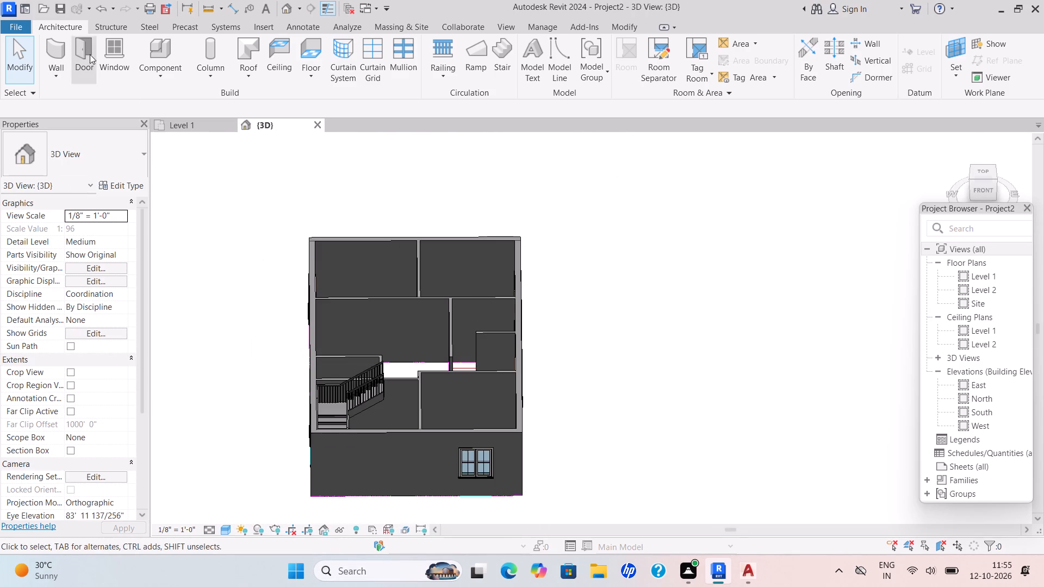
Duplicate the Single-Flush 30" x 80" door type as DOOR 3' and set its width to 3'.
left_click(86, 55)
left_click(185, 121)
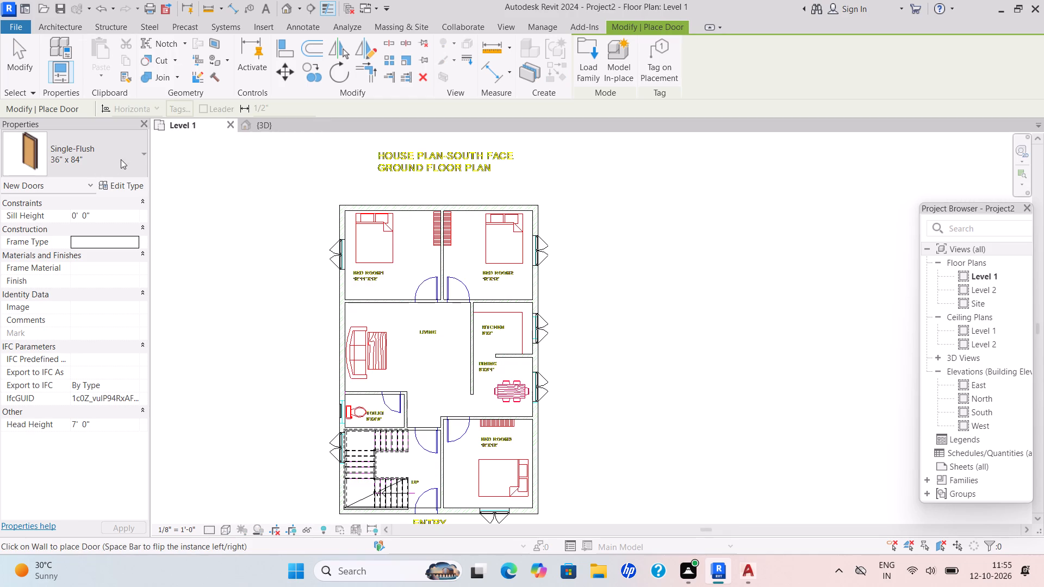
left_click(137, 152)
left_click(85, 232)
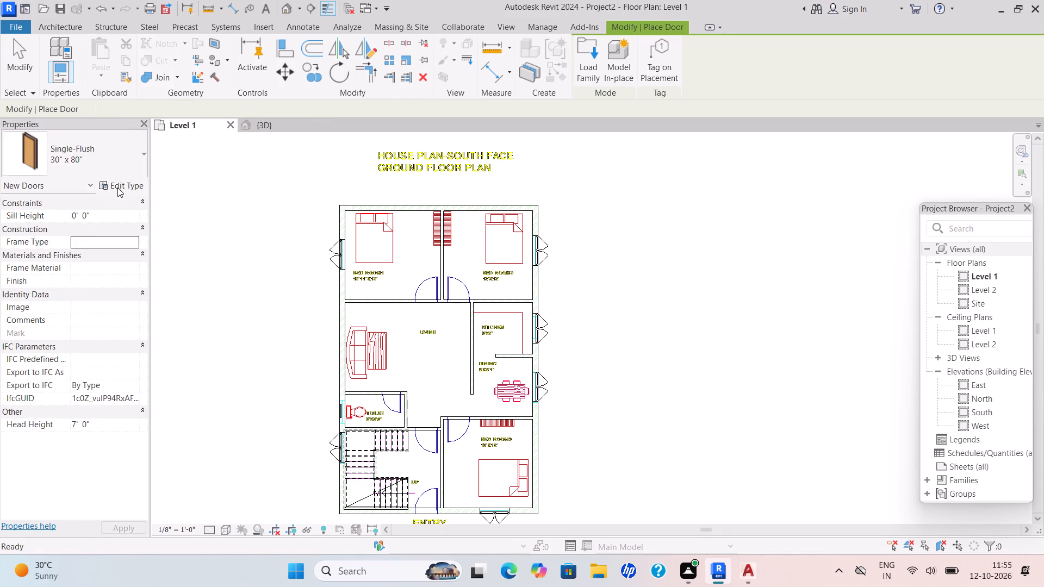
left_click(122, 183)
left_click(893, 122)
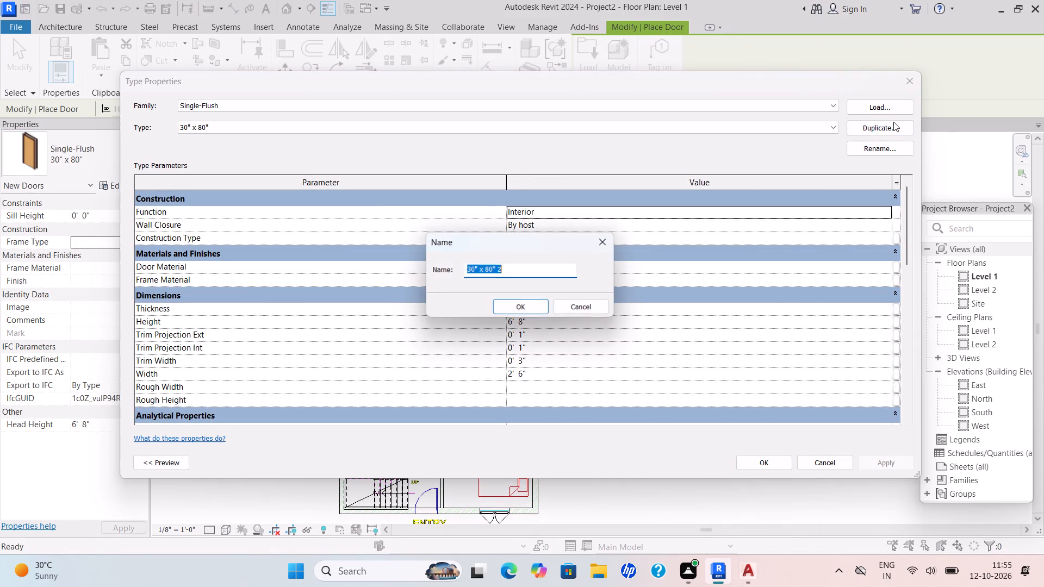
key("BackSpace")
type("DOOR 3'")
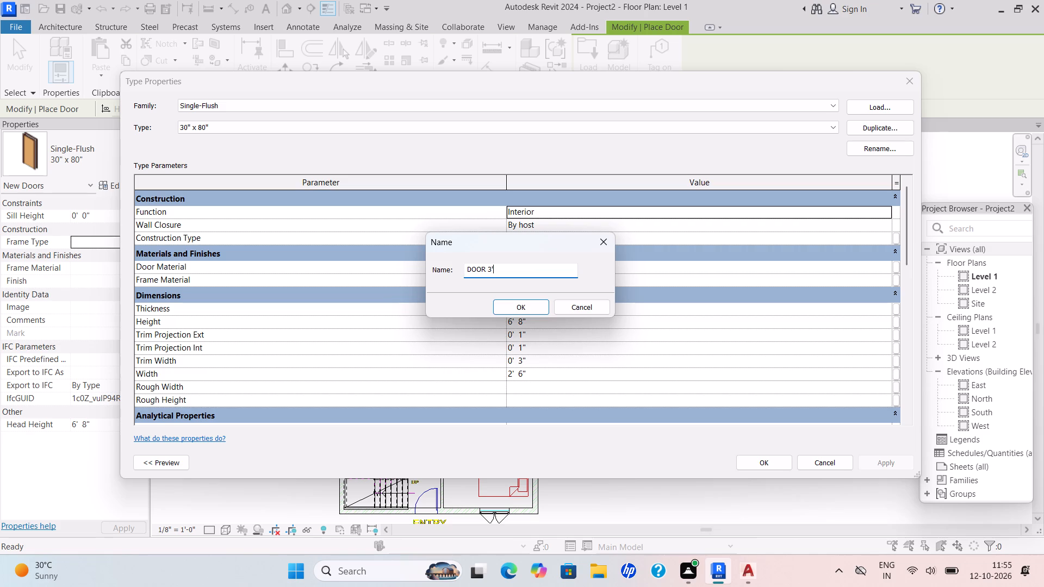
key("Return")
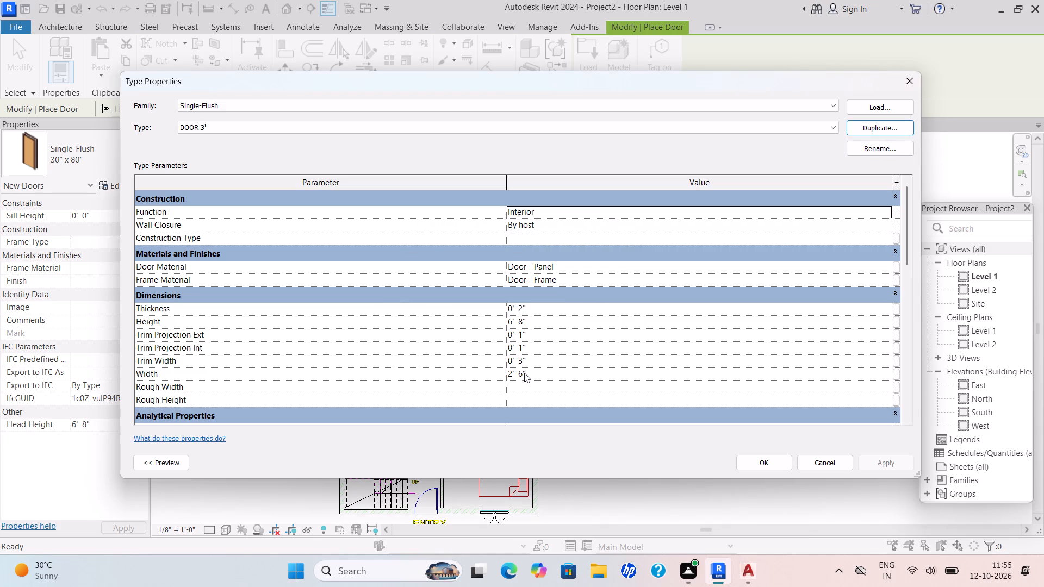
left_click_drag(524, 375, 469, 391)
key("BackSpace")
type("3'")
key("Return")
left_click(901, 461)
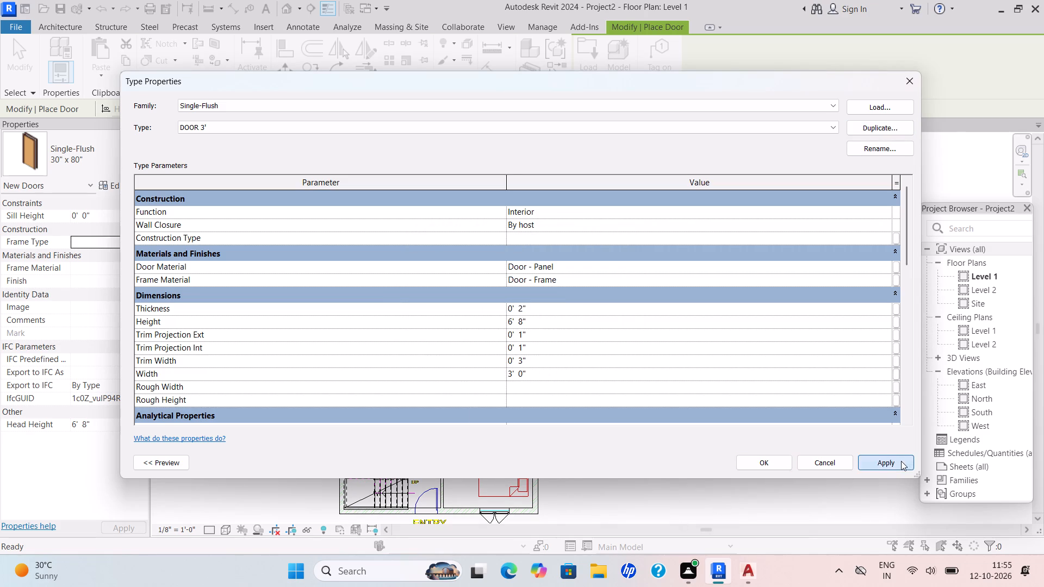
left_click(786, 460)
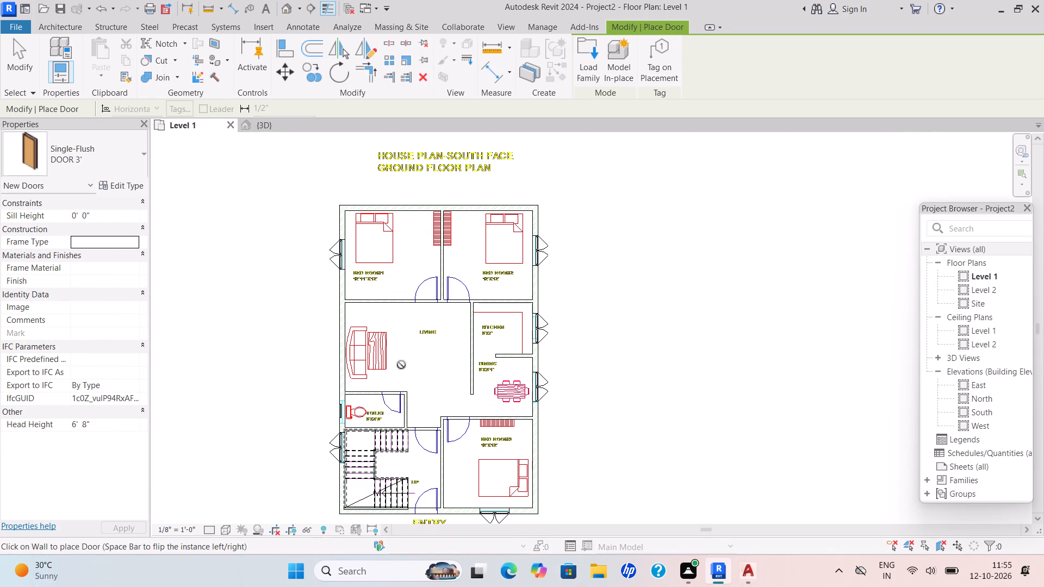
Place DOOR 3' doors for Bed Room 1 and Bed Room 2 in the wall facing the living area, matching the plan's swings.
scroll(341, 224, "up", 2)
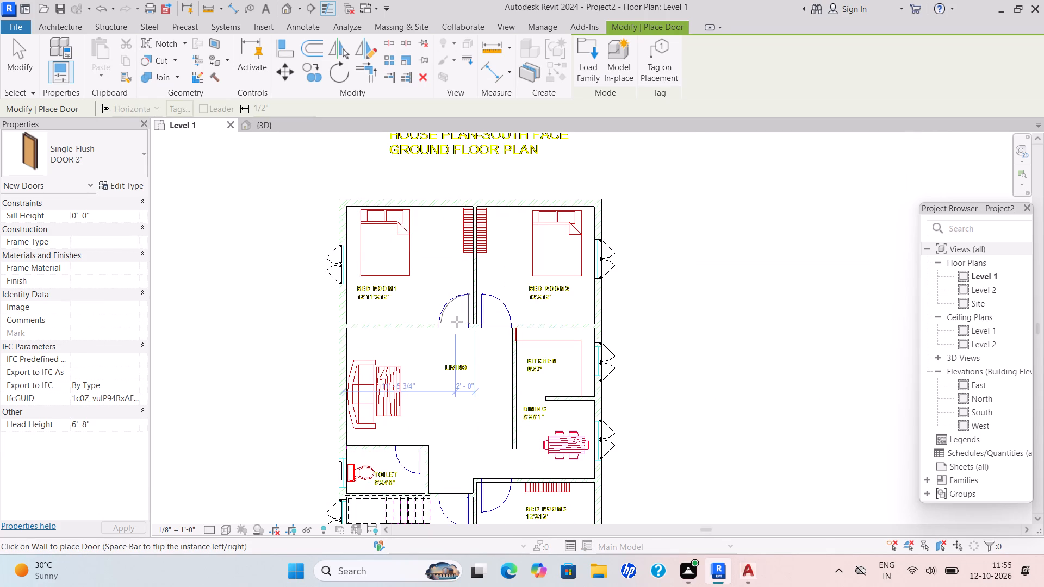
scroll(457, 322, "up", 5)
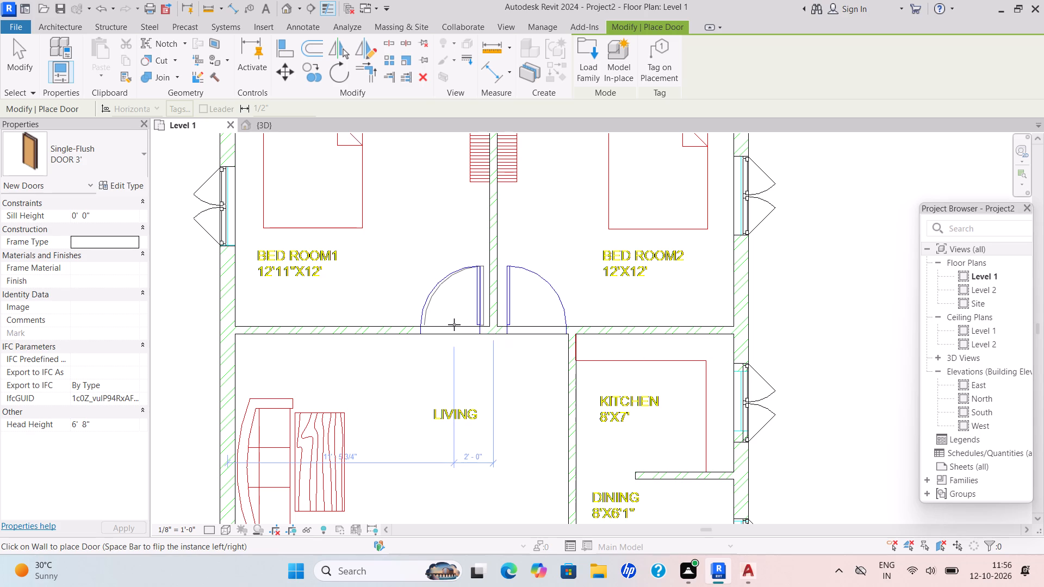
left_click(454, 324)
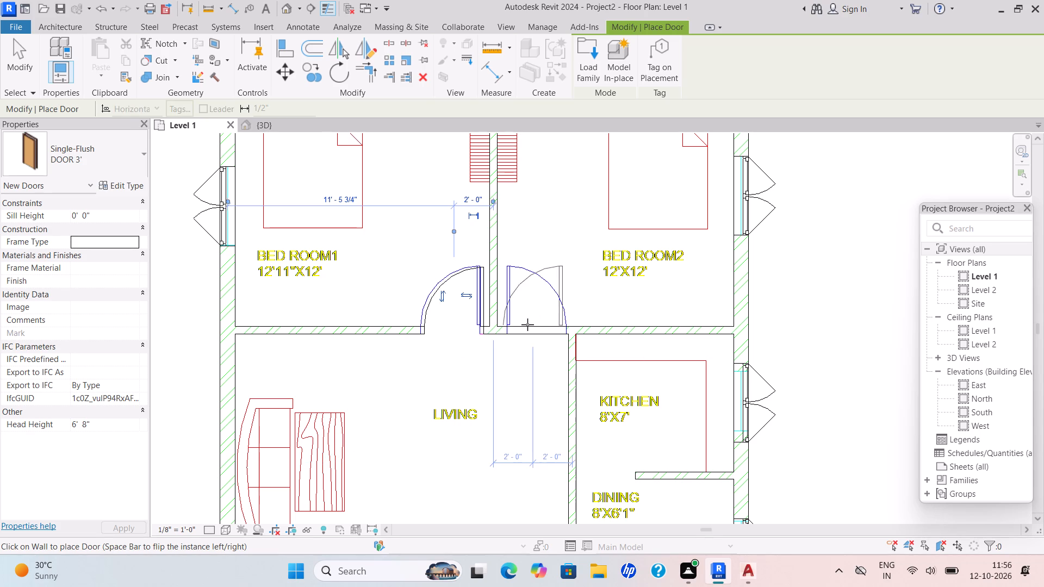
key("space")
scroll(527, 326, "up", 3)
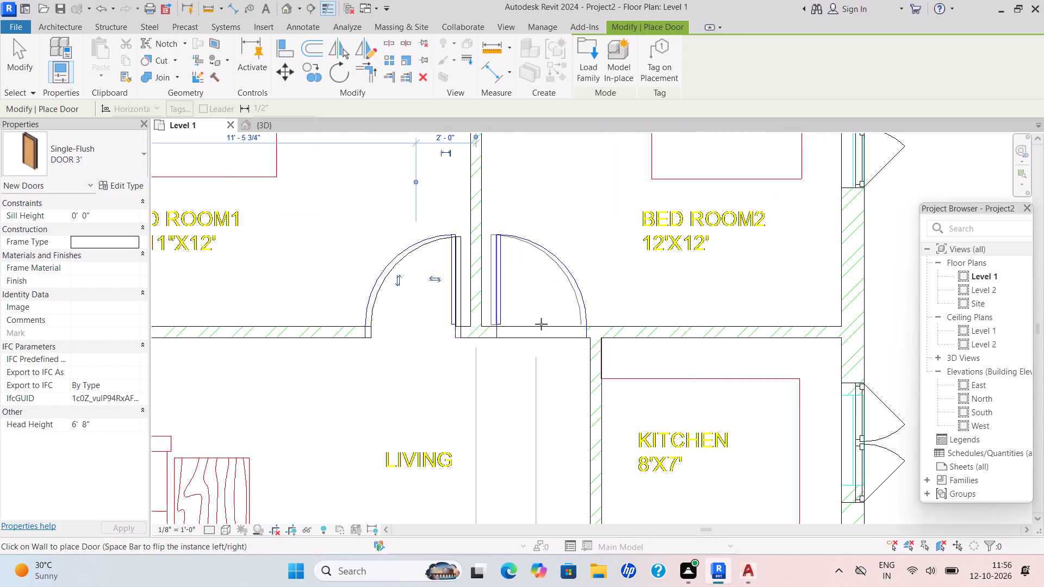
left_click(543, 323)
scroll(537, 345, "down", 12)
middle_click_drag(529, 374, 537, 295)
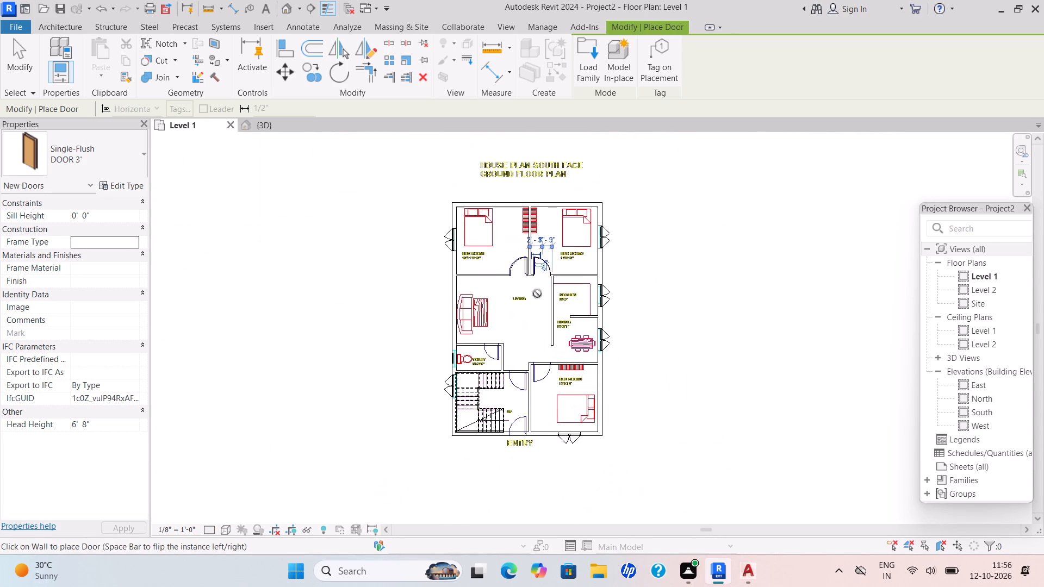
Place DOOR 3' doors in Bed Room 3's wall facing the dining area and between the staircase and living area, matching the plan's swings.
scroll(534, 373, "up", 9)
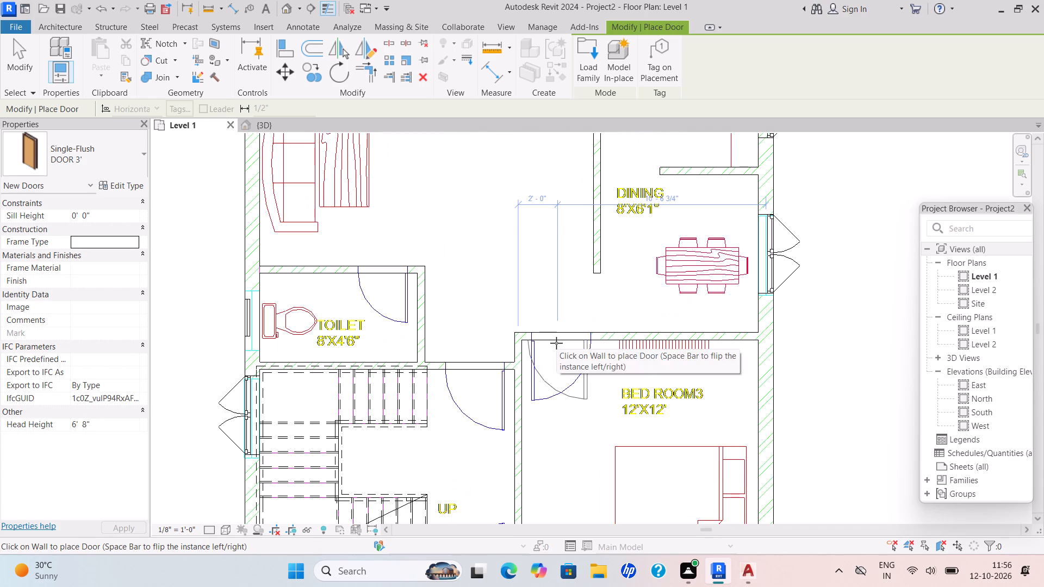
key("space")
scroll(556, 343, "up", 4)
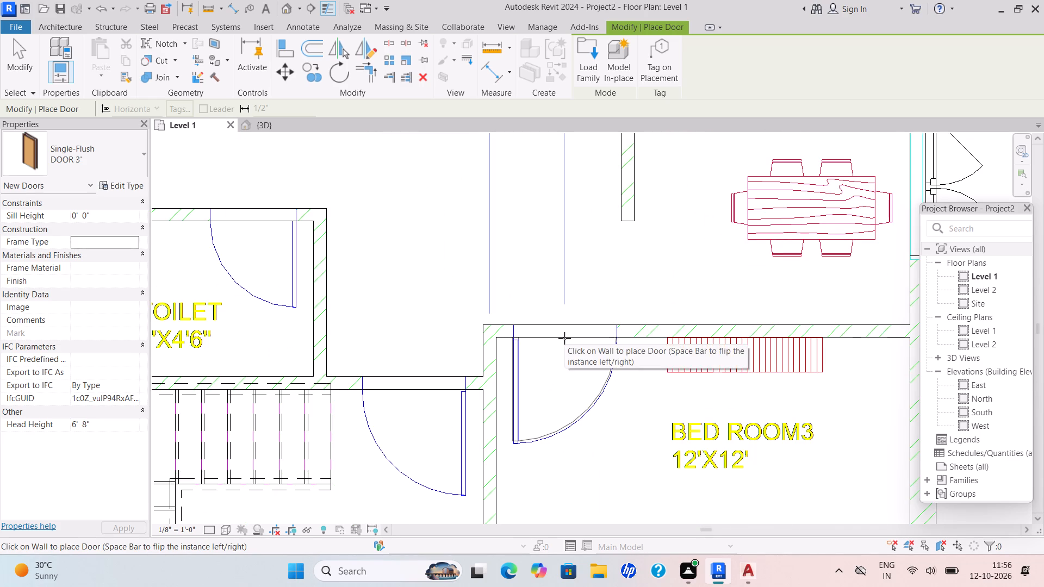
left_click(564, 338)
scroll(564, 338, "down", 4)
middle_click_drag(561, 348, 565, 300)
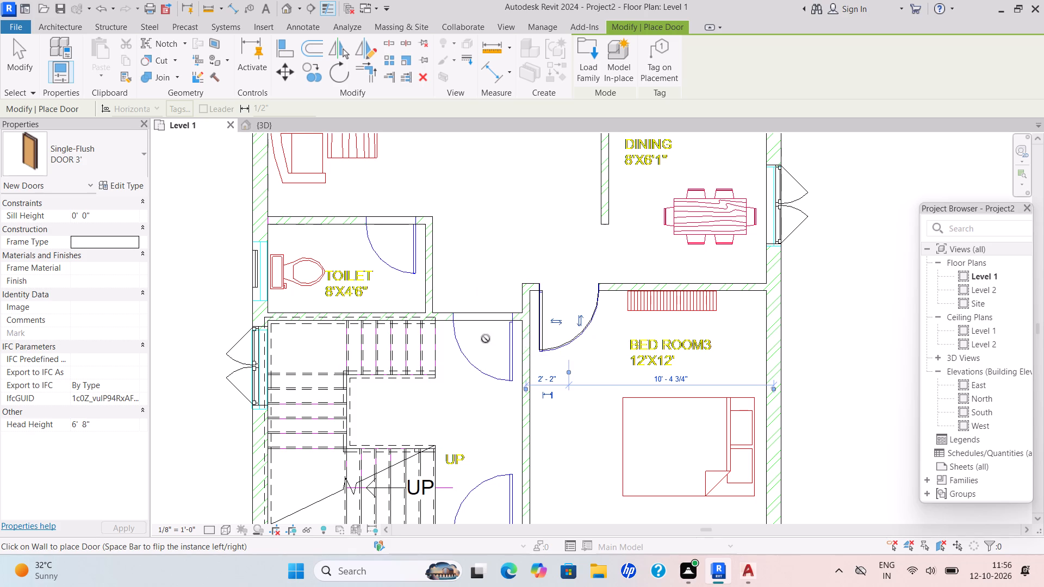
key("space")
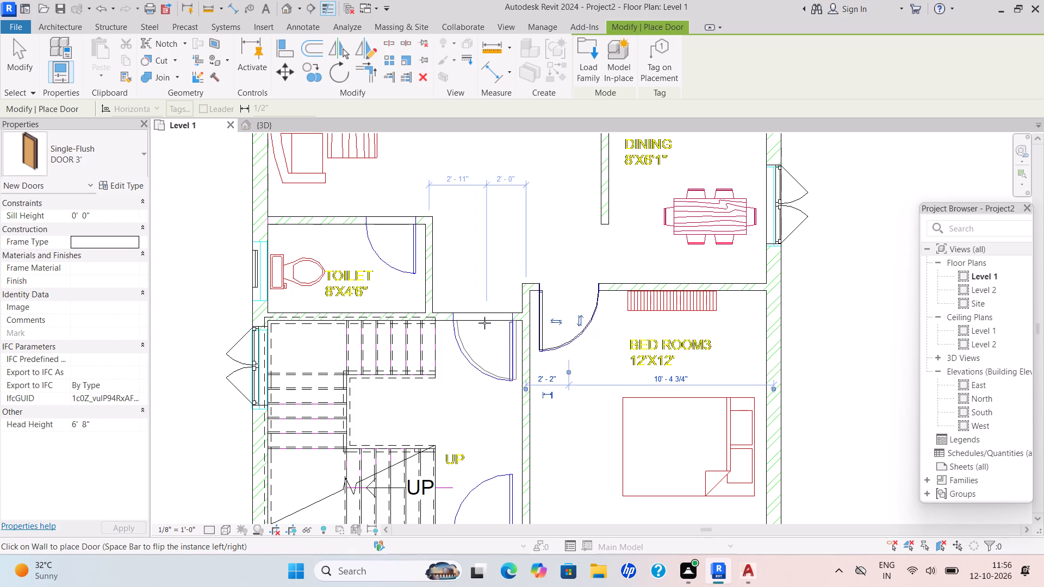
scroll(484, 323, "up", 5)
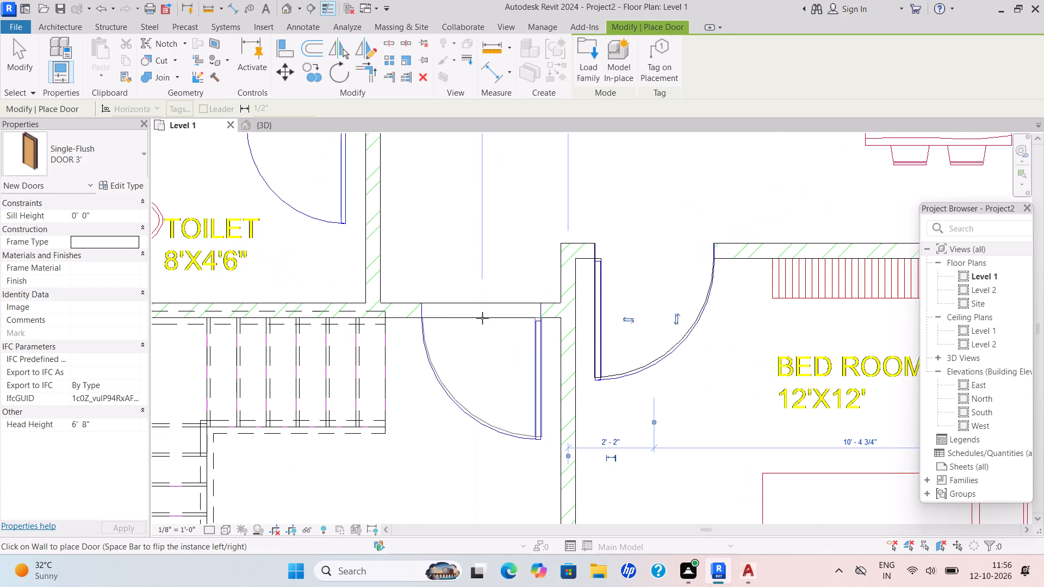
left_click(482, 318)
scroll(507, 279, "down", 8)
middle_click_drag(513, 293, 517, 303)
Place a DOOR 3' door at the ENTRY opening in the front outer wall, swinging inward as on the plan.
scroll(516, 303, "up", 1)
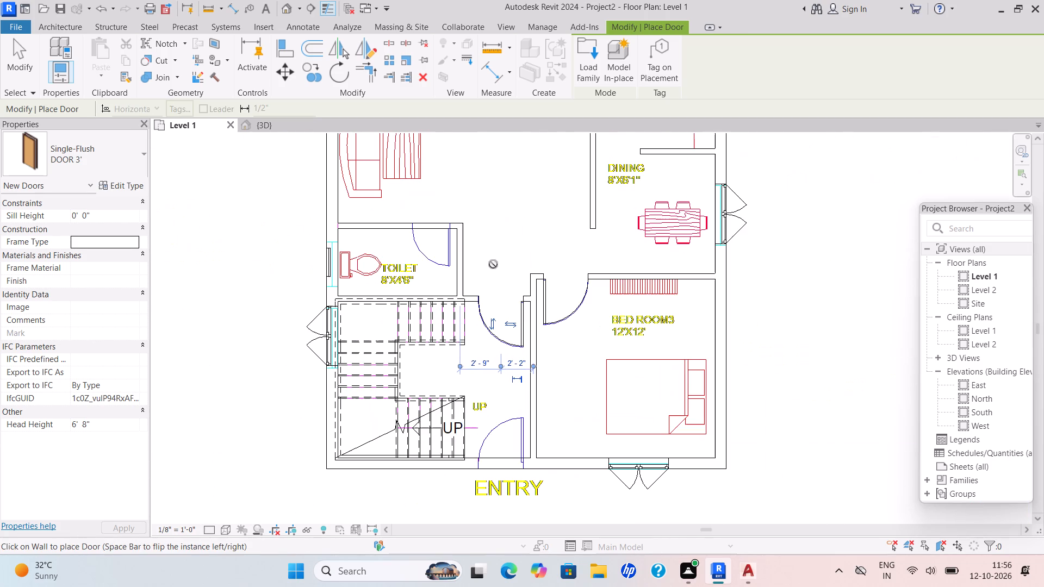
scroll(498, 452, "up", 3)
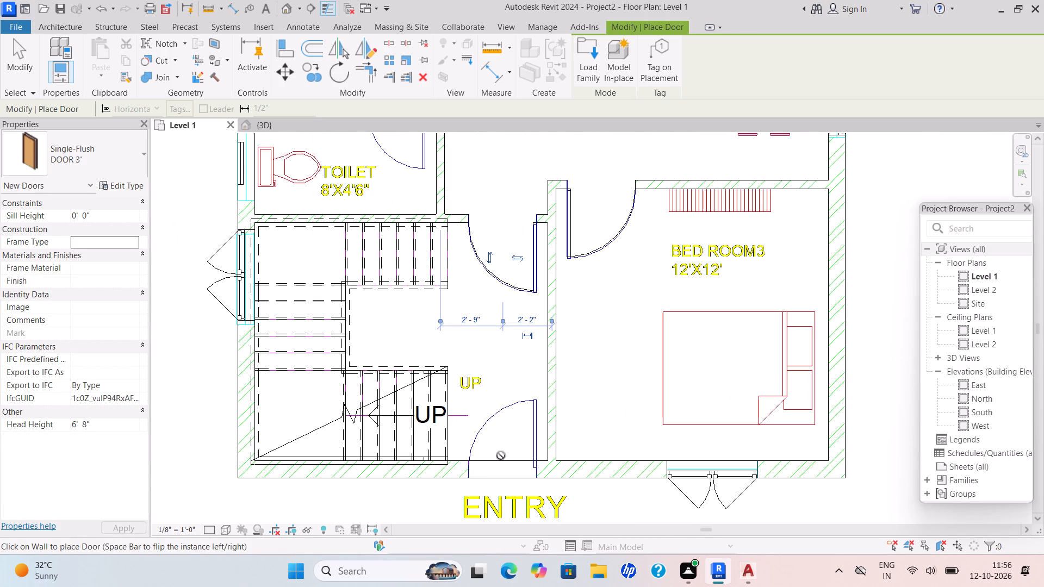
key("space")
scroll(504, 461, "up", 2)
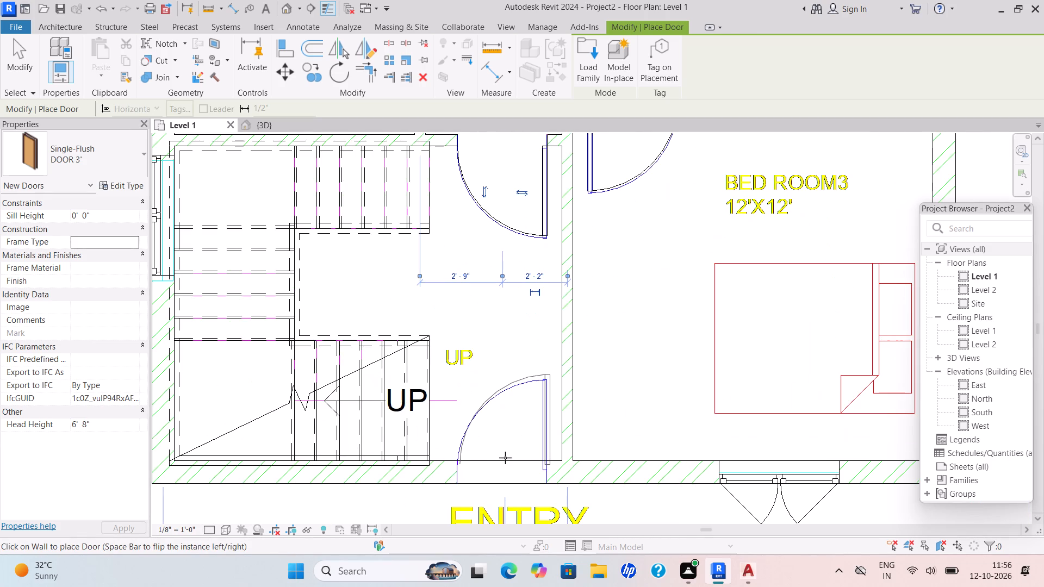
left_click(505, 458)
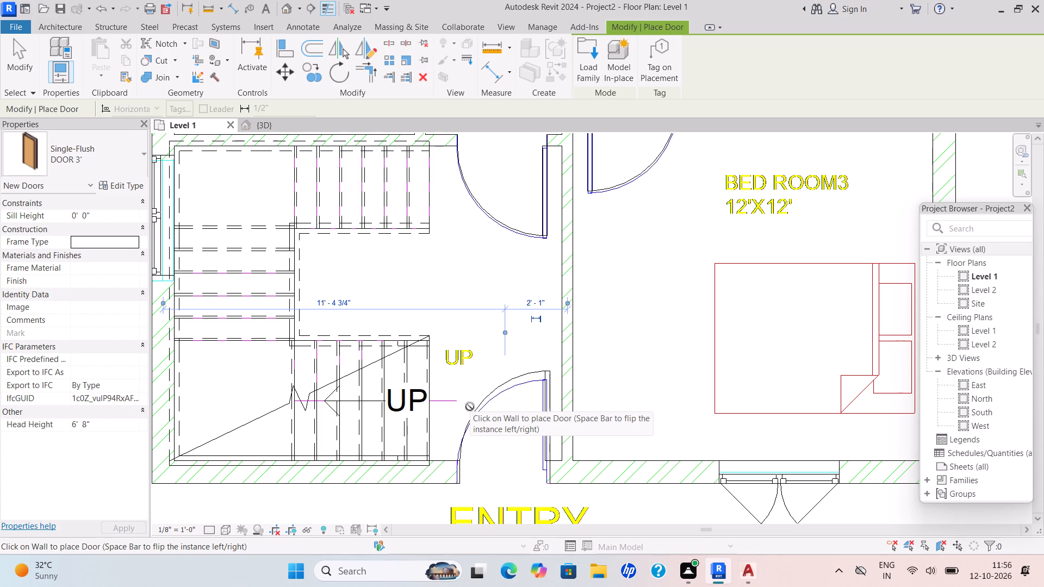
Check the placed doors in the plan and the 3D view, and return to the Level 1 plan.
scroll(495, 441, "down", 4)
scroll(645, 415, "down", 2)
middle_click_drag(645, 415, 610, 414)
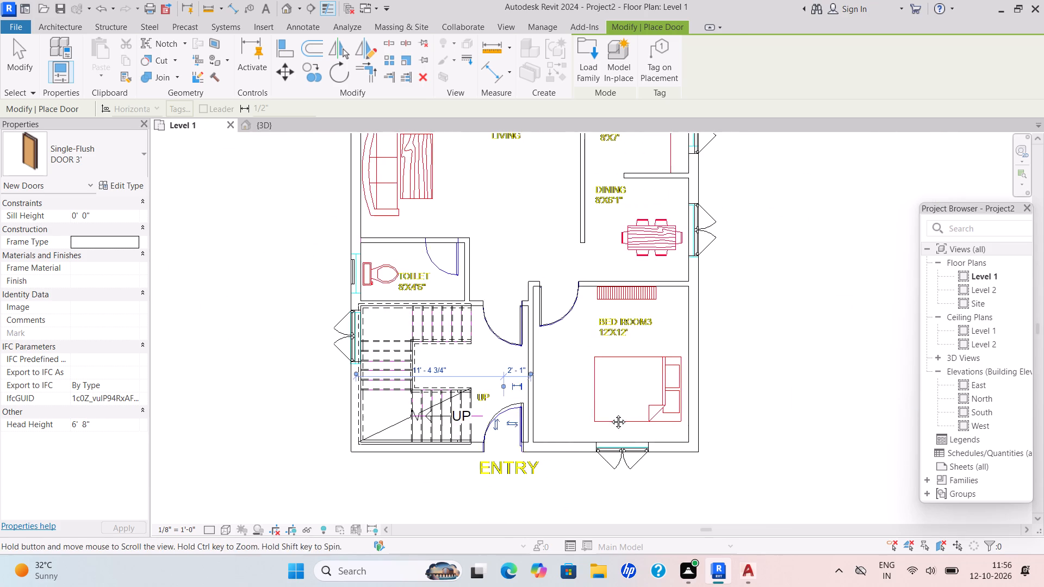
middle_click_drag(610, 414, 609, 414)
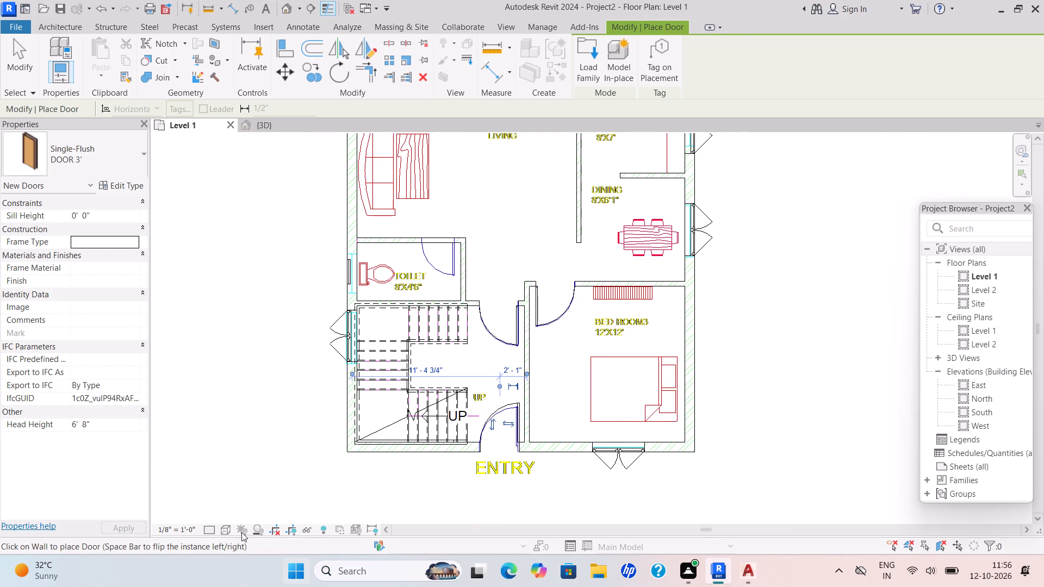
left_click(224, 532)
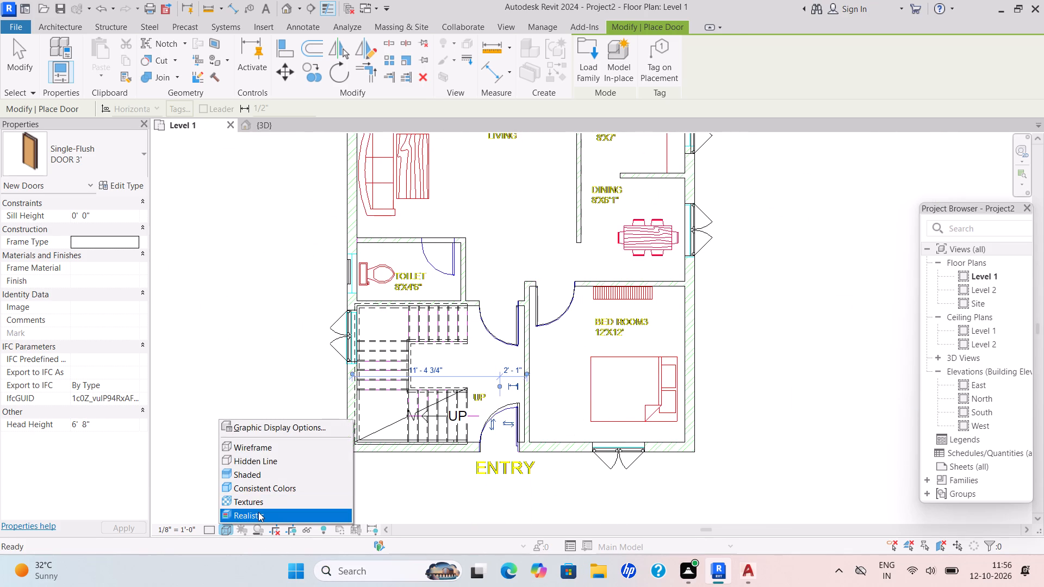
left_click(294, 125)
scroll(423, 271, "down", 2)
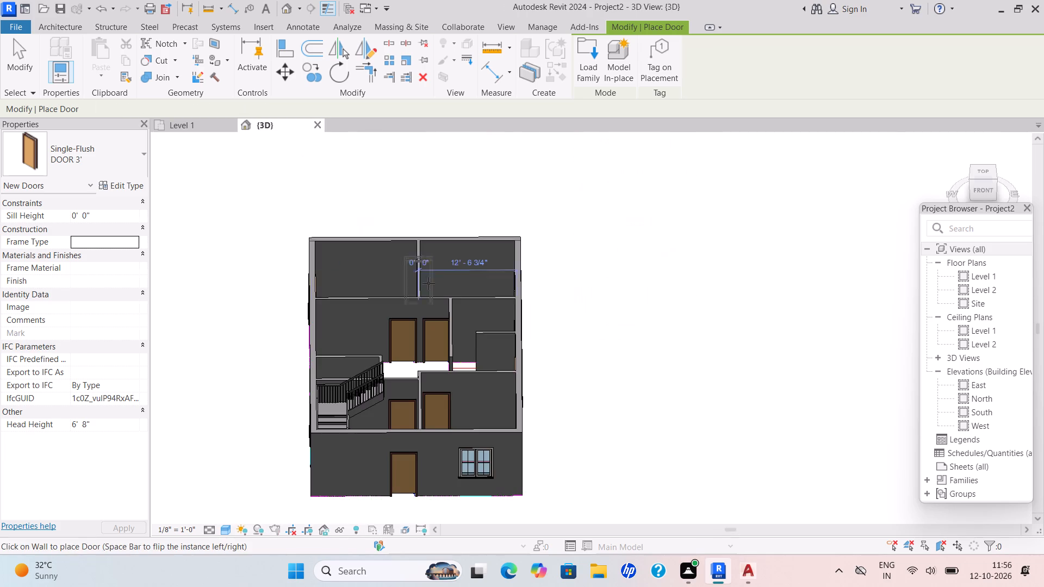
scroll(425, 330, "up", 4)
left_click(183, 124)
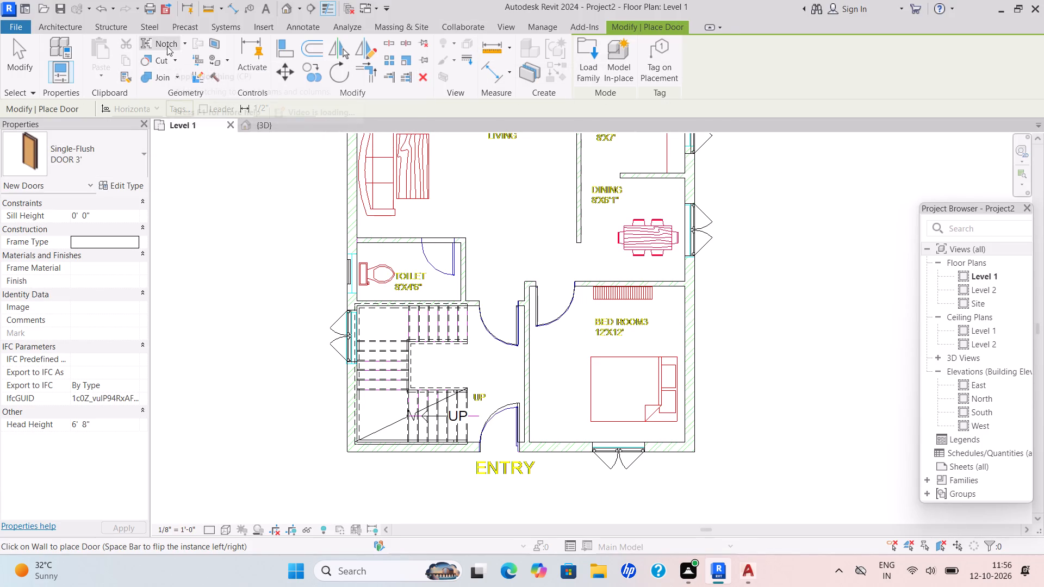
Start an architectural floor and duplicate the Generic - 12" floor type as FLOOR 6".
left_click(57, 28)
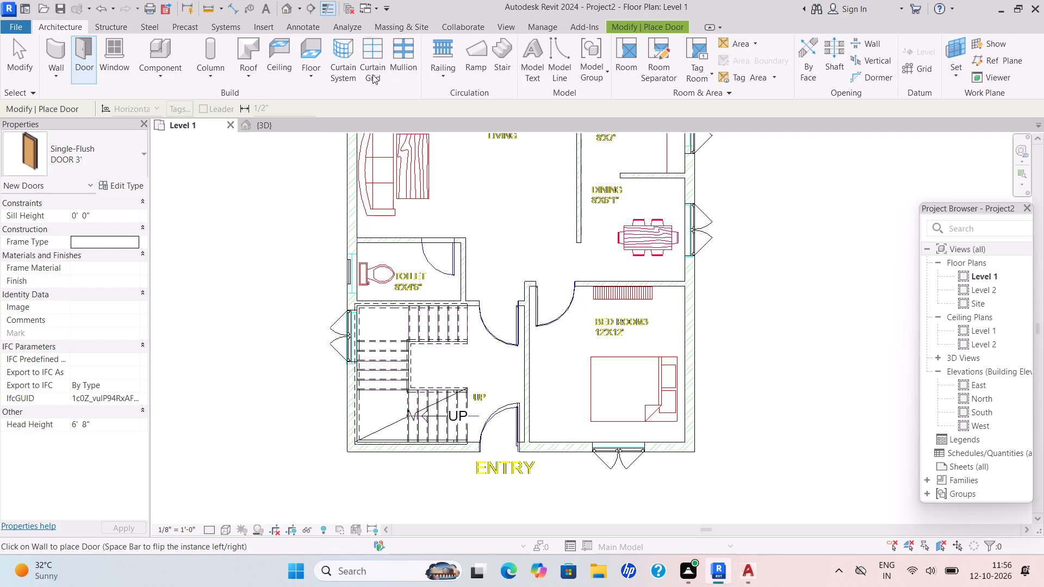
left_click(311, 72)
left_click(329, 96)
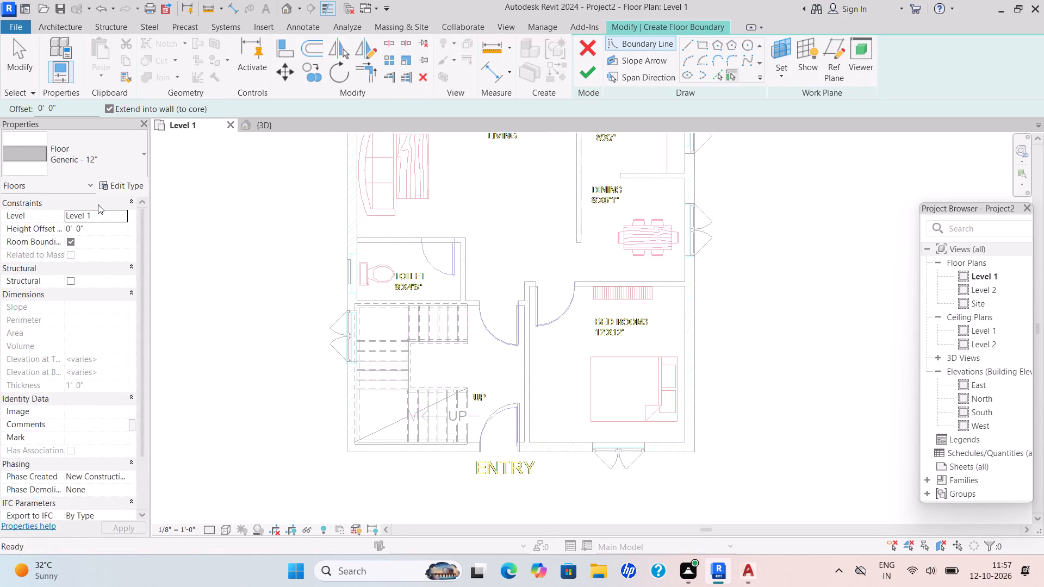
left_click(115, 183)
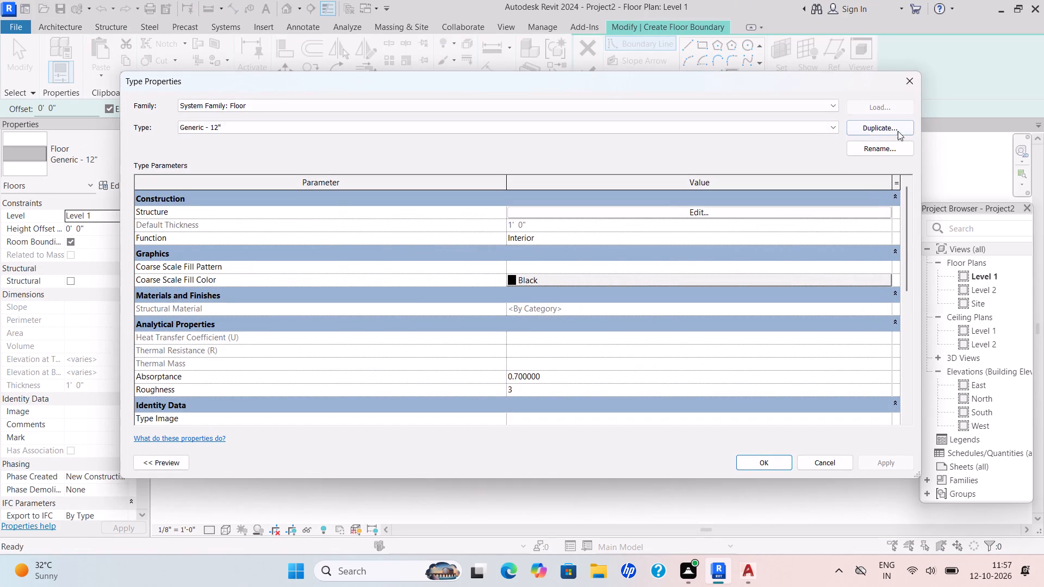
left_click(897, 132)
key("BackSpace")
type("FLOOR 6\"")
key("Return")
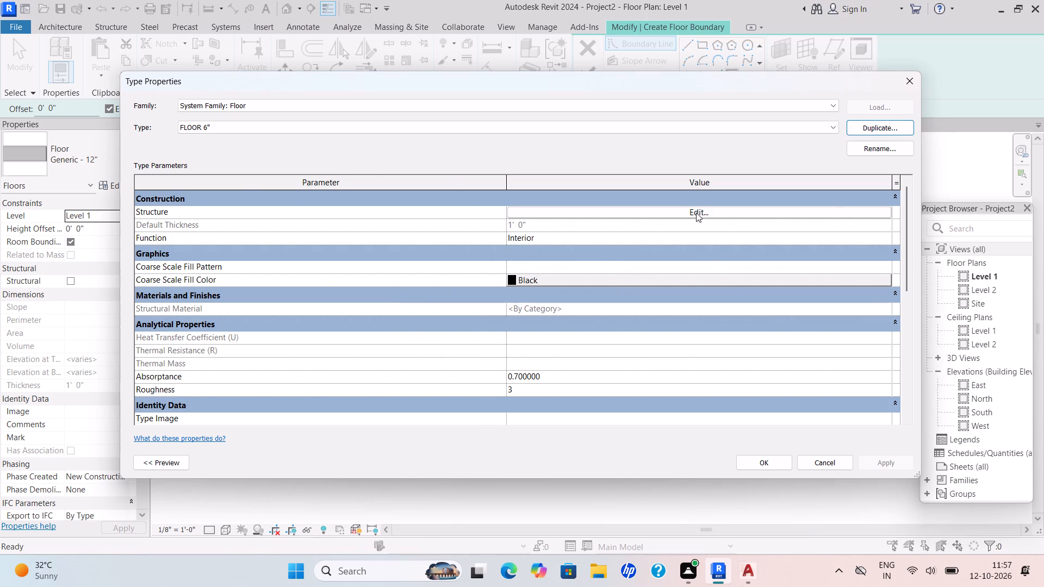
Set the structure layer thickness of the FLOOR 6" type to 6" and apply the type to the new floor.
left_click(695, 210)
left_click_drag(522, 209, 430, 234)
key("BackSpace")
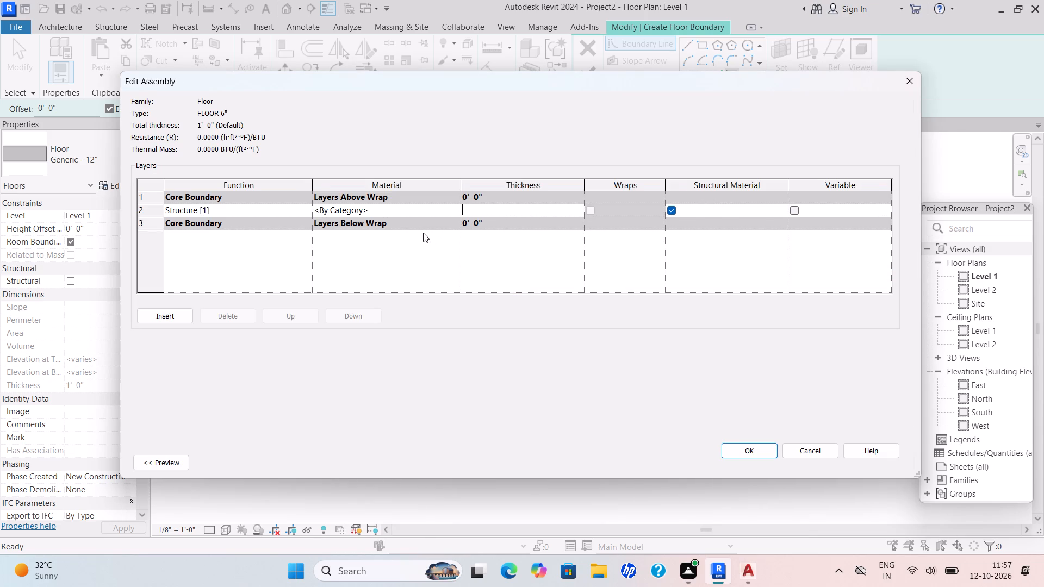
type("6\"")
key("Return")
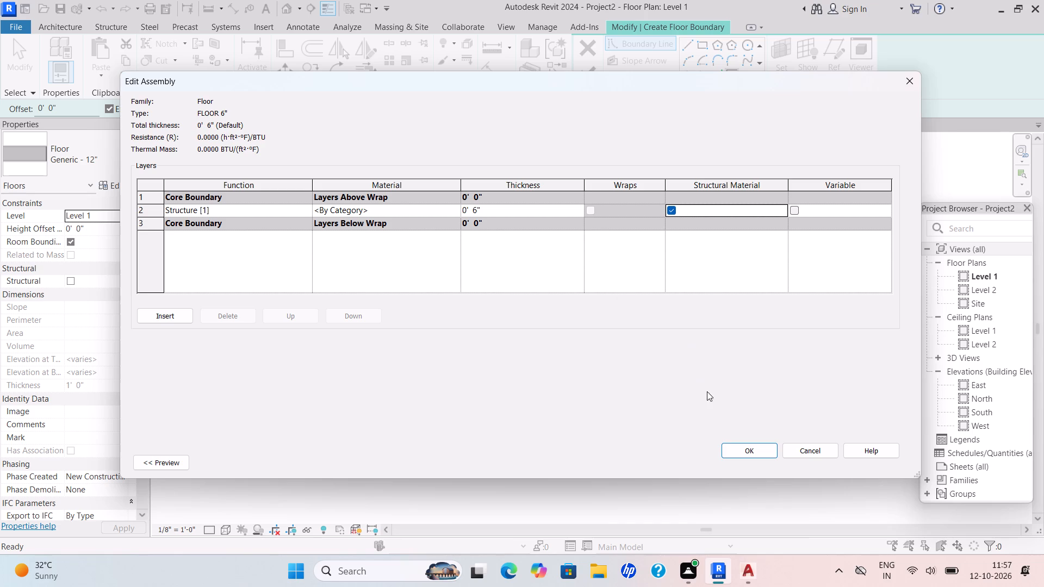
left_click(750, 446)
left_click(885, 468)
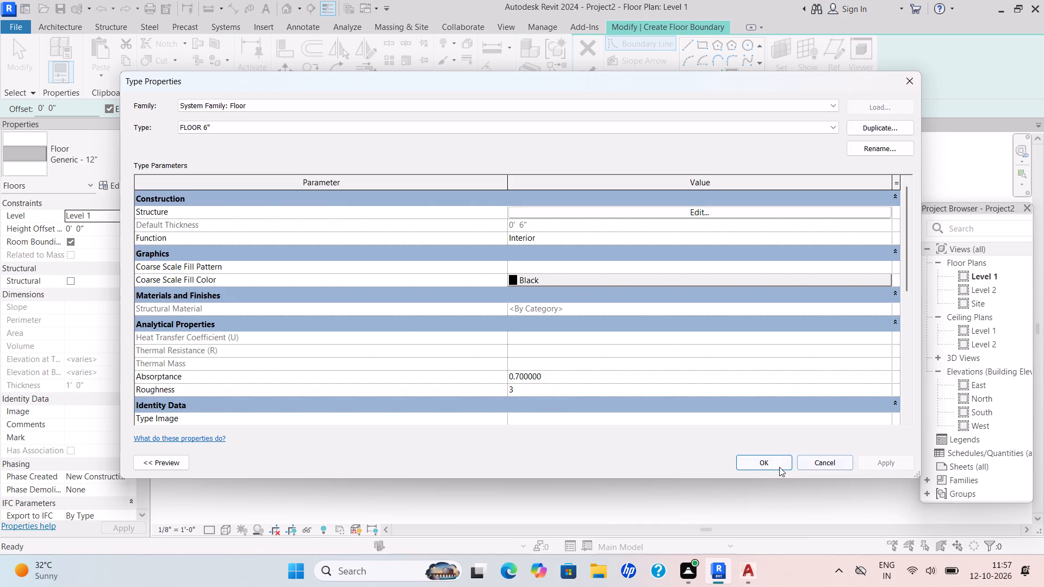
left_click(772, 465)
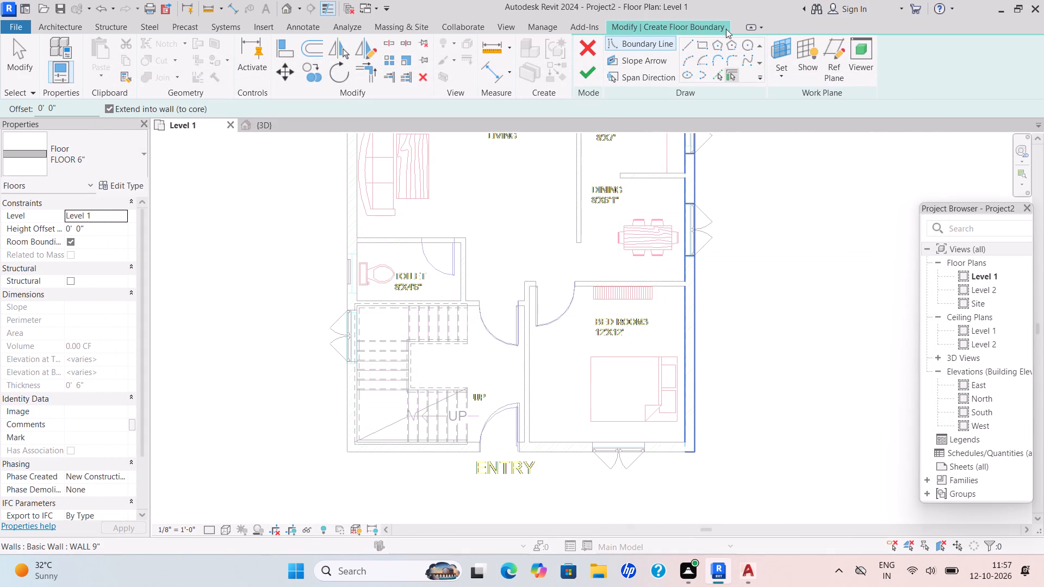
Draw a rectangular floor boundary from Bed Room 1's outer wall corner to Bed Room 3's opposite outer corner and finish the floor.
left_click(701, 39)
scroll(683, 299, "down", 4)
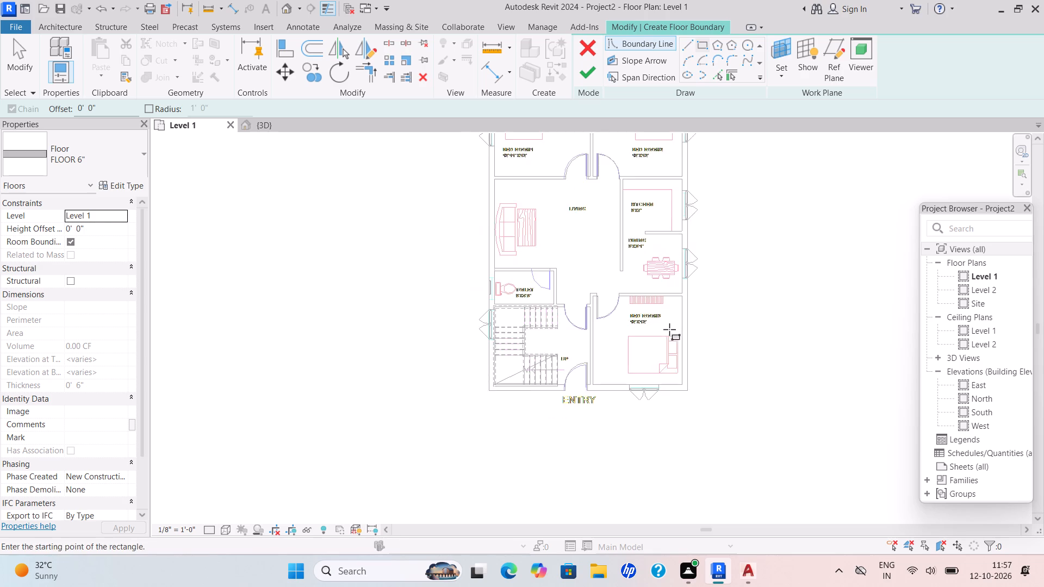
middle_click_drag(636, 374, 583, 473)
scroll(600, 441, "down", 1)
scroll(450, 207, "up", 4)
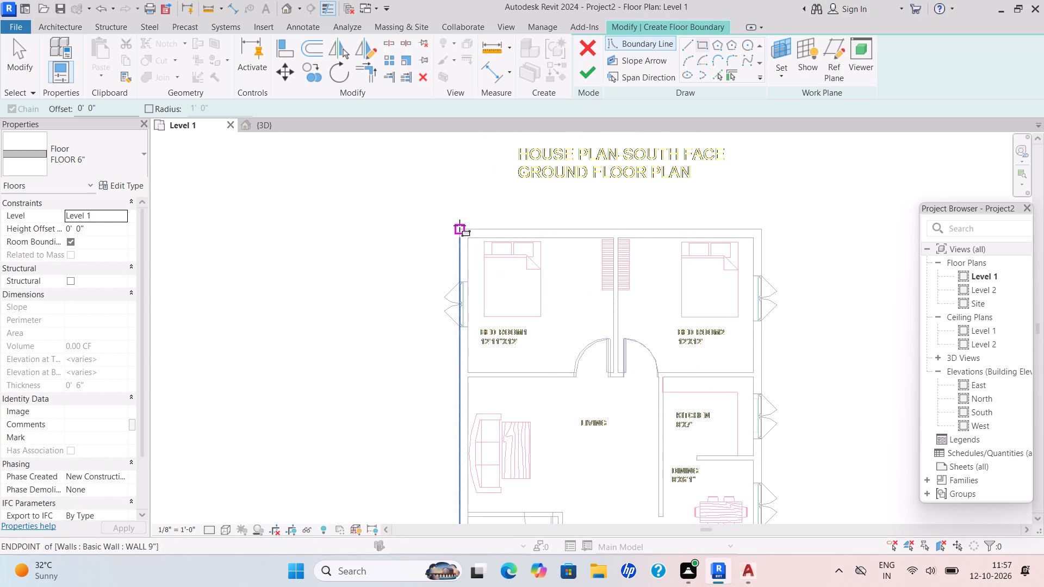
left_click_drag(459, 226, 465, 229)
scroll(772, 441, "down", 2)
middle_click_drag(772, 441, 704, 242)
scroll(706, 260, "down", 1)
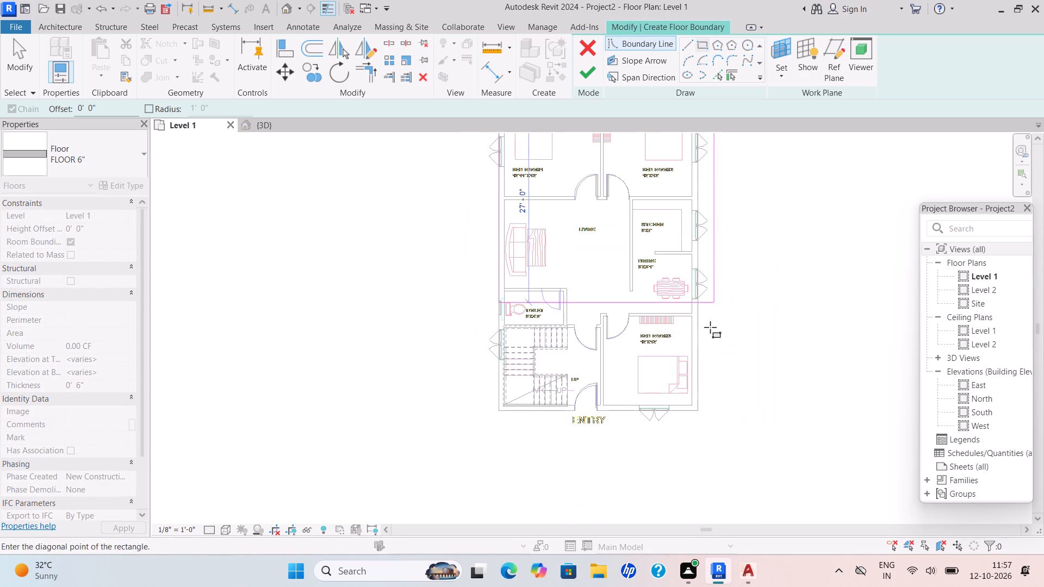
scroll(696, 416, "up", 4)
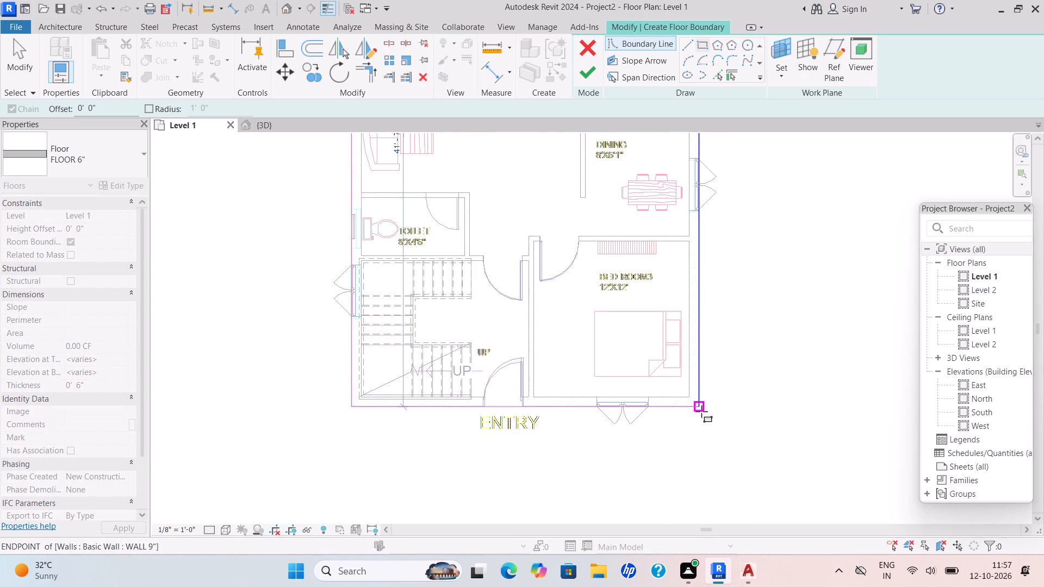
scroll(699, 411, "up", 3)
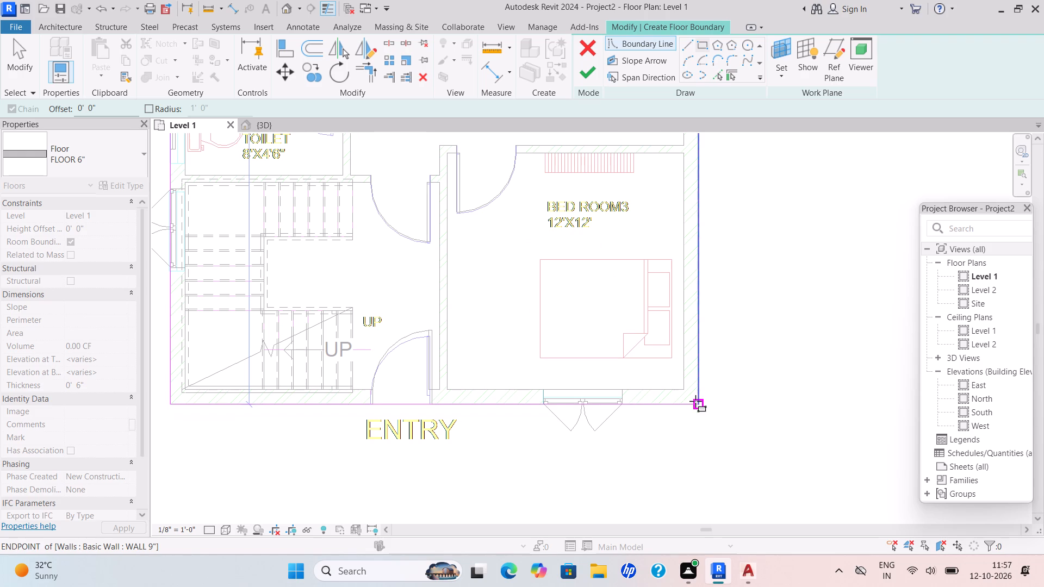
left_click(695, 401)
left_click(589, 72)
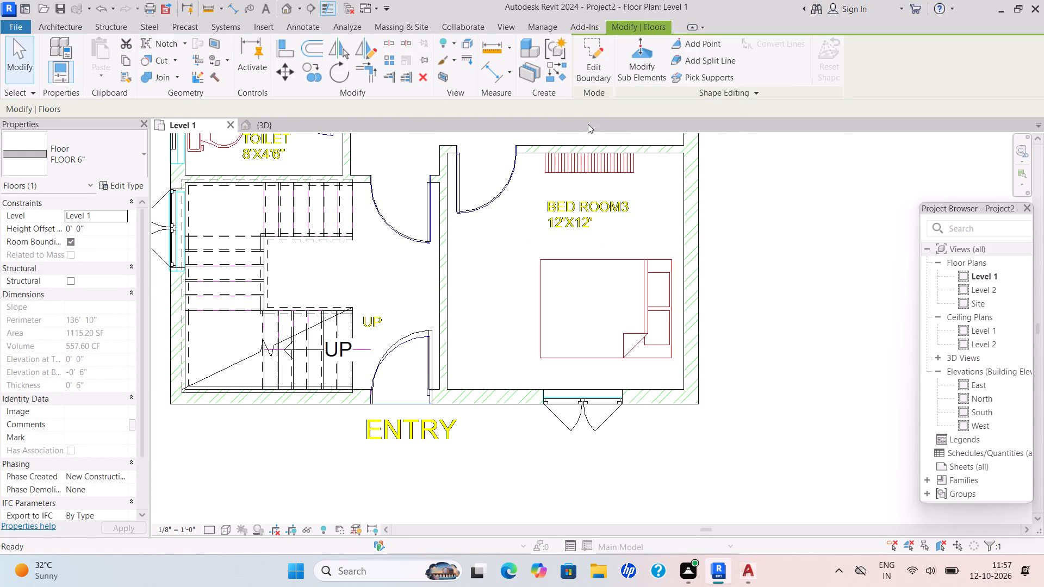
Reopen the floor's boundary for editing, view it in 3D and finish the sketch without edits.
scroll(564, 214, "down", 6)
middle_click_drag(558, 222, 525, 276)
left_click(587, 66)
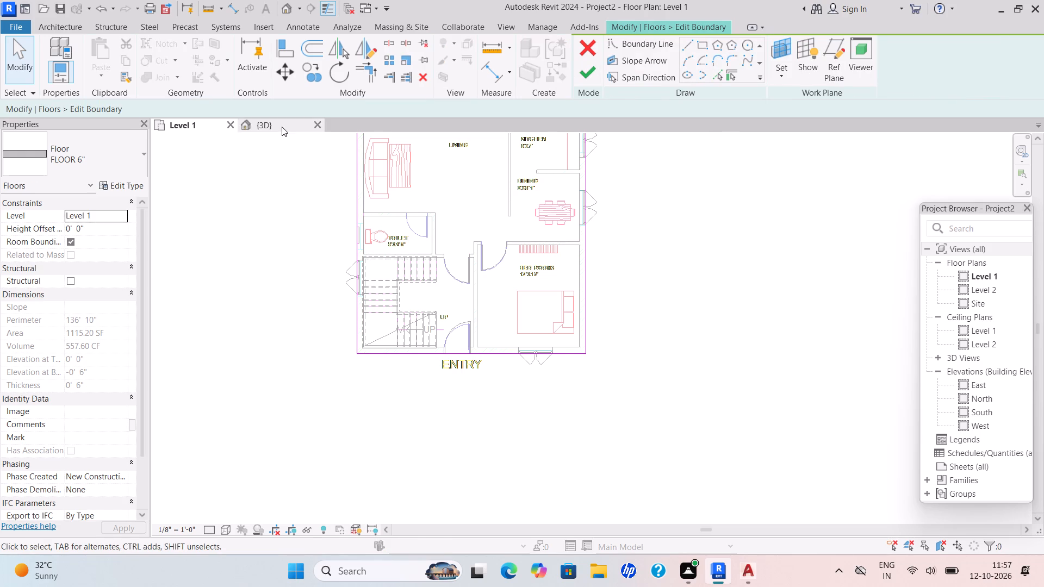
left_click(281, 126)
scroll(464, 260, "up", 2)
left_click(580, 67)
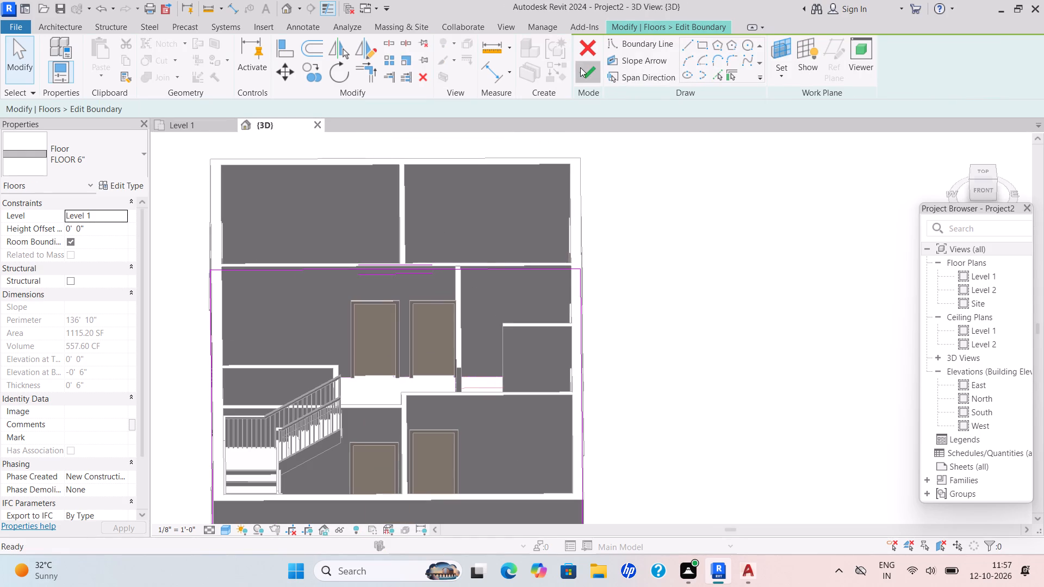
Examine the floor inside the house from several angles in the 3D view.
scroll(444, 360, "down", 6)
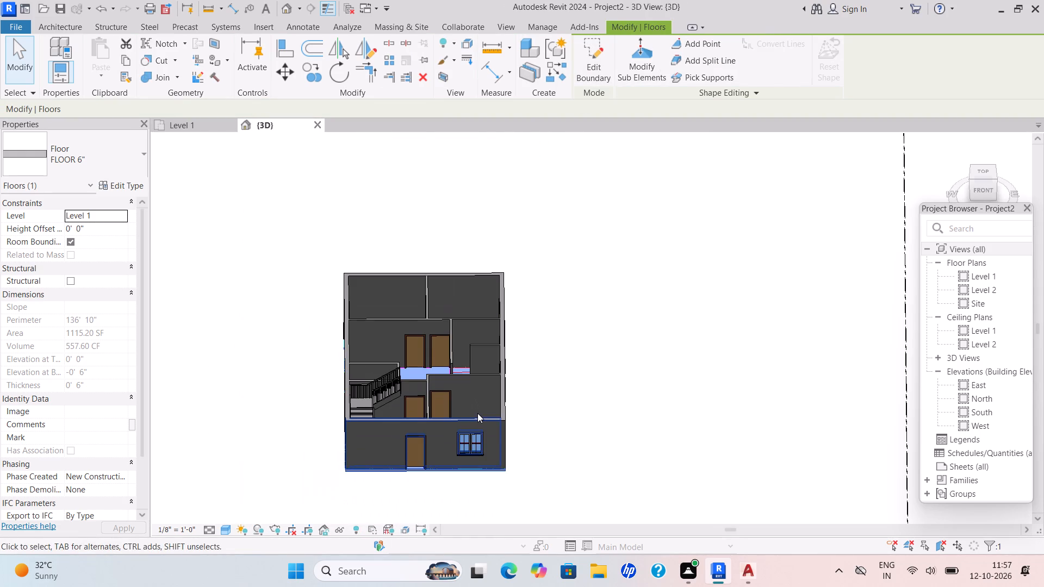
middle_click_drag(478, 414, 471, 479, "shift")
scroll(434, 421, "up", 3)
left_click(407, 358)
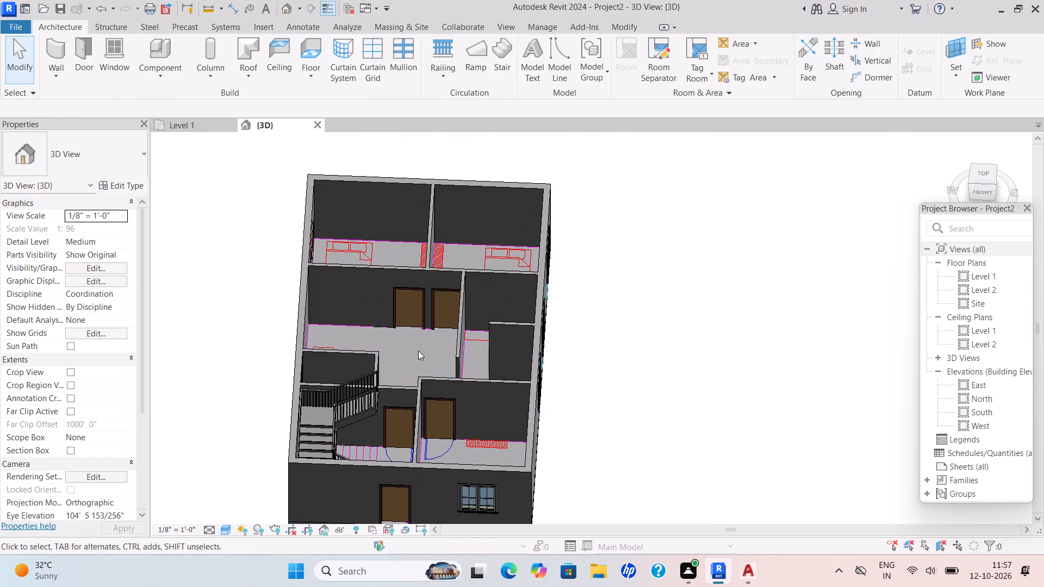
scroll(426, 341, "up", 3)
scroll(395, 195, "down", 3)
middle_click_drag(402, 199, 464, 182, "shift")
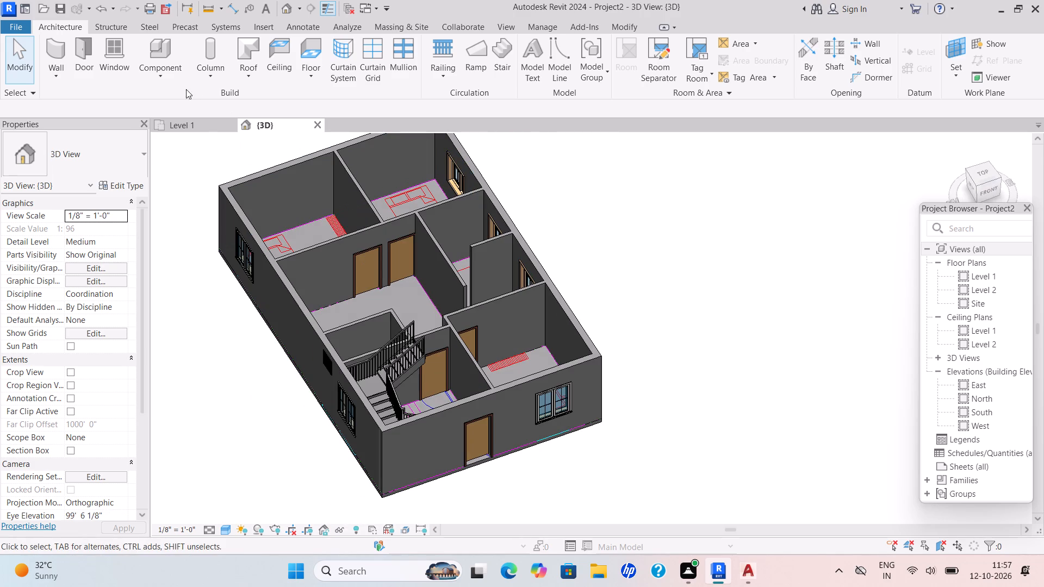
On the Level 1 plan, start placing a component and load the Bed_17739 family from the beds folder in Documents > SHUBHAM CITY.
left_click(181, 121)
left_click(165, 71)
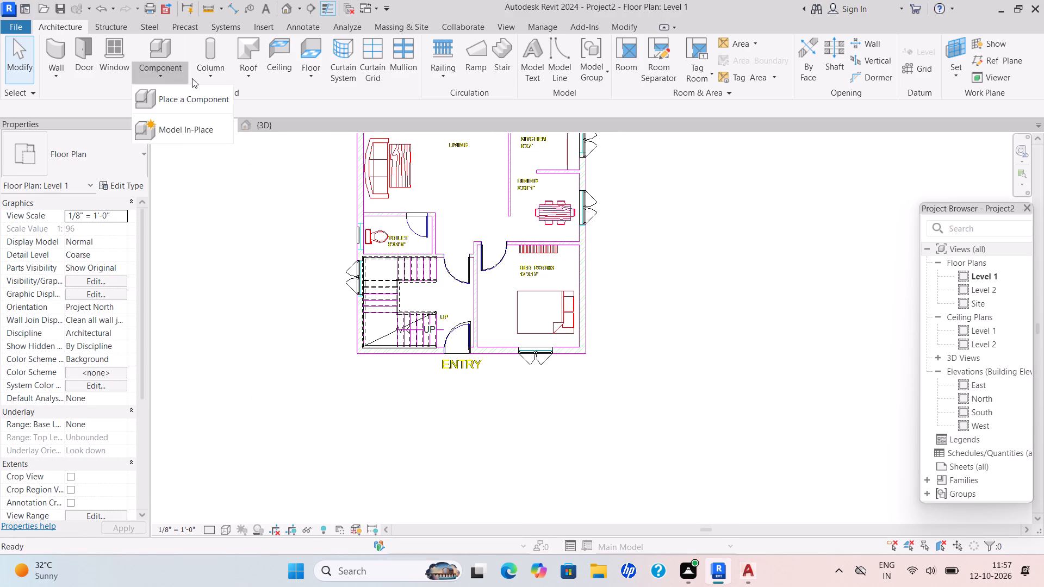
left_click(206, 93)
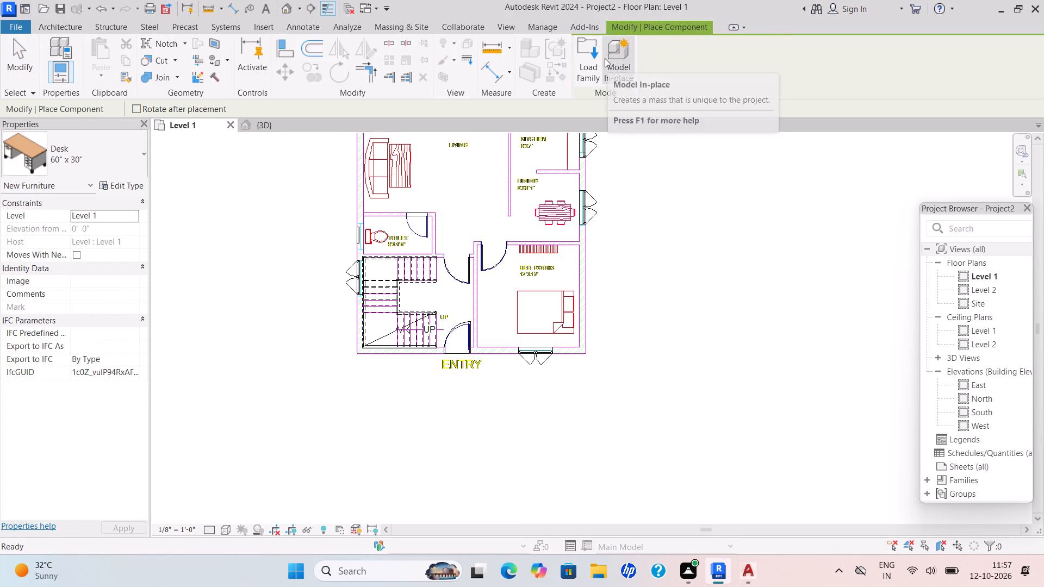
double_click(596, 64)
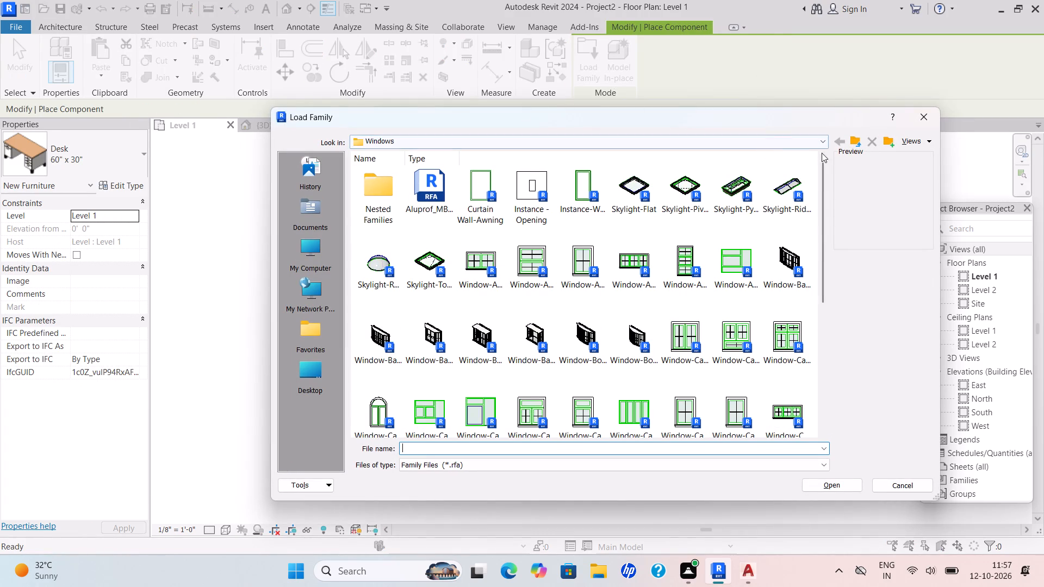
left_click(826, 145)
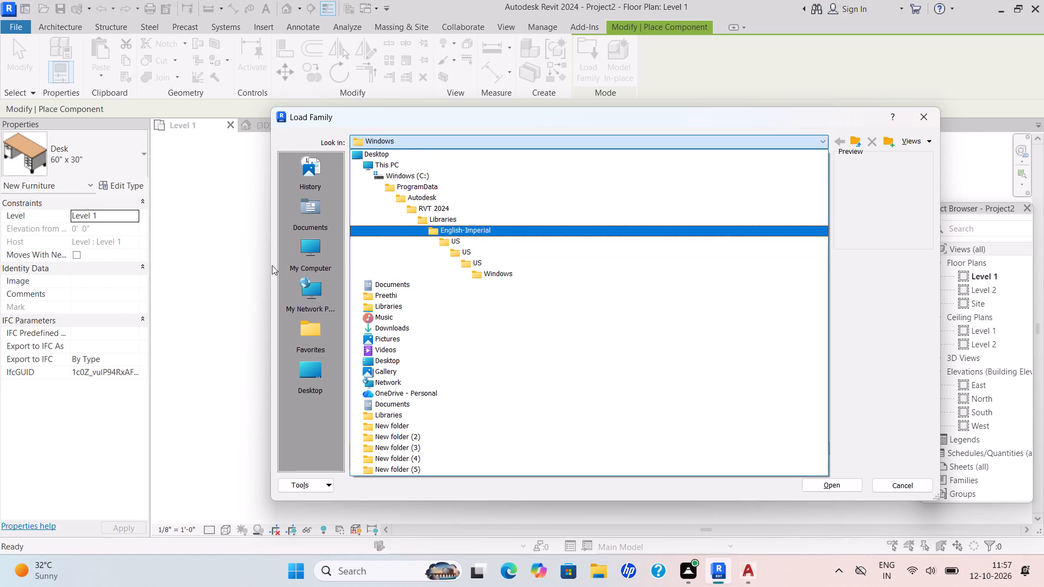
double_click(314, 216)
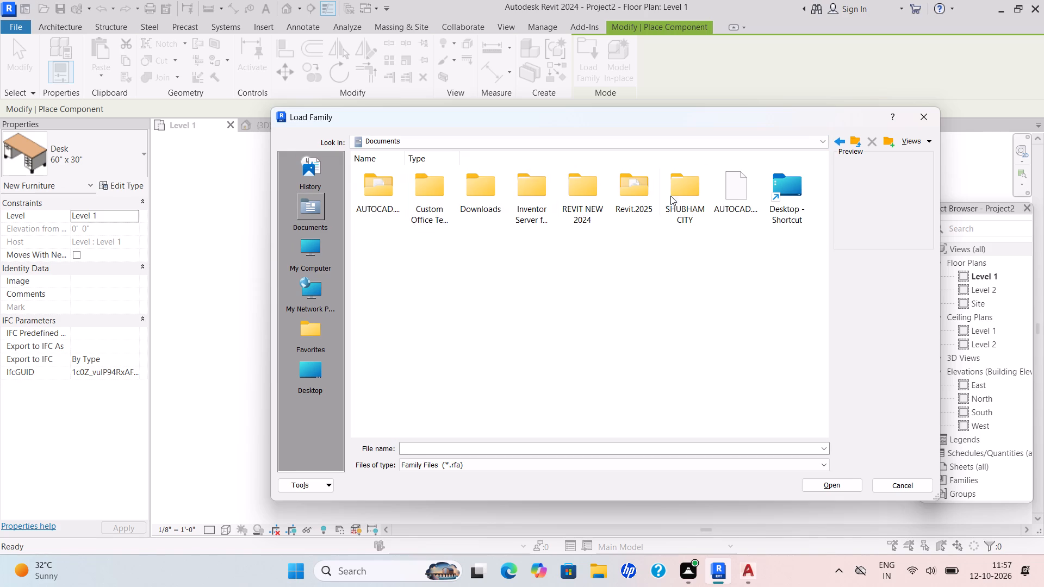
double_click(678, 198)
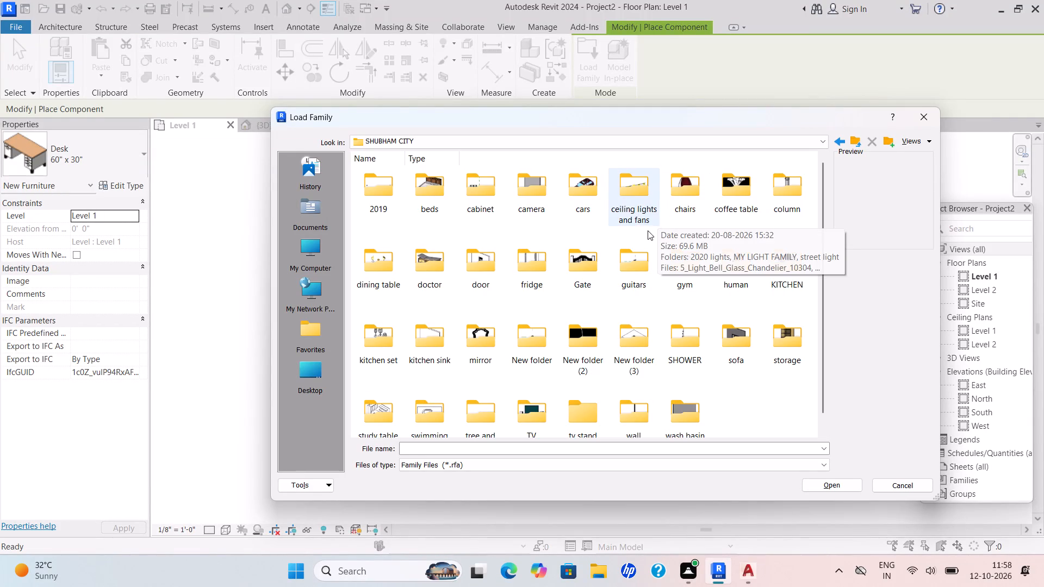
scroll(624, 256, "down", 5)
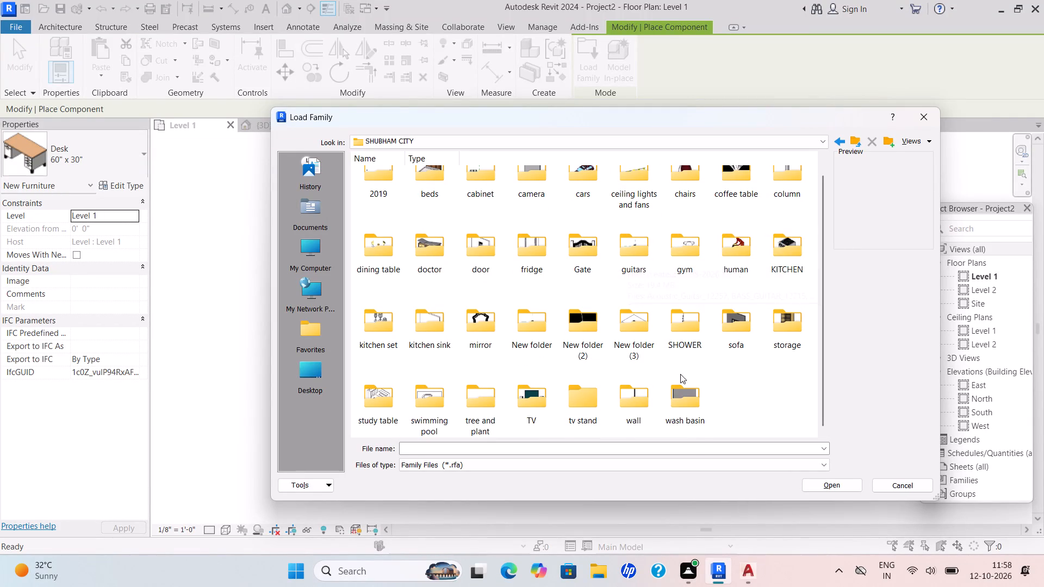
scroll(533, 309, "up", 3)
double_click(438, 213)
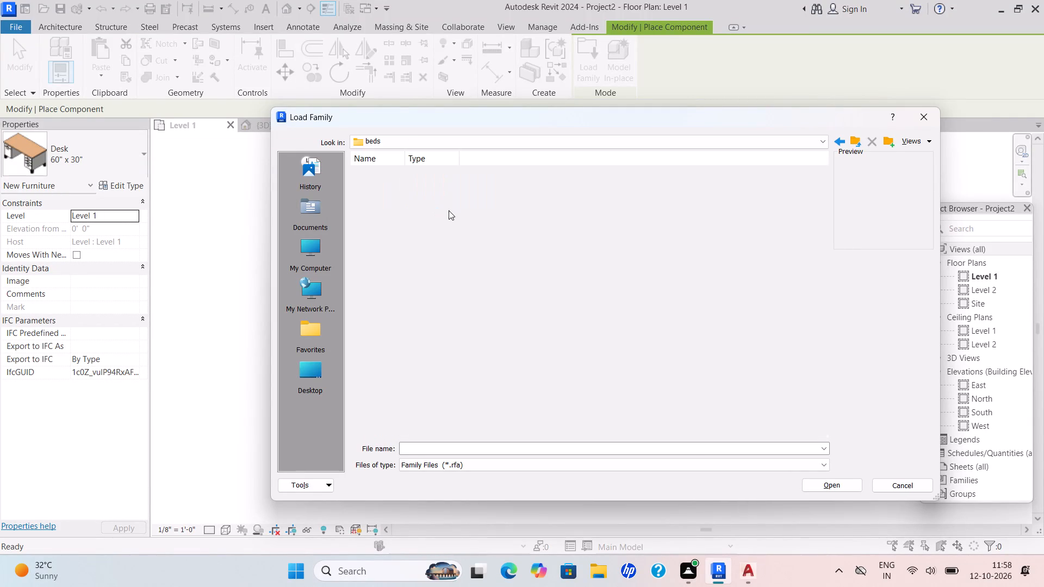
left_click(668, 203)
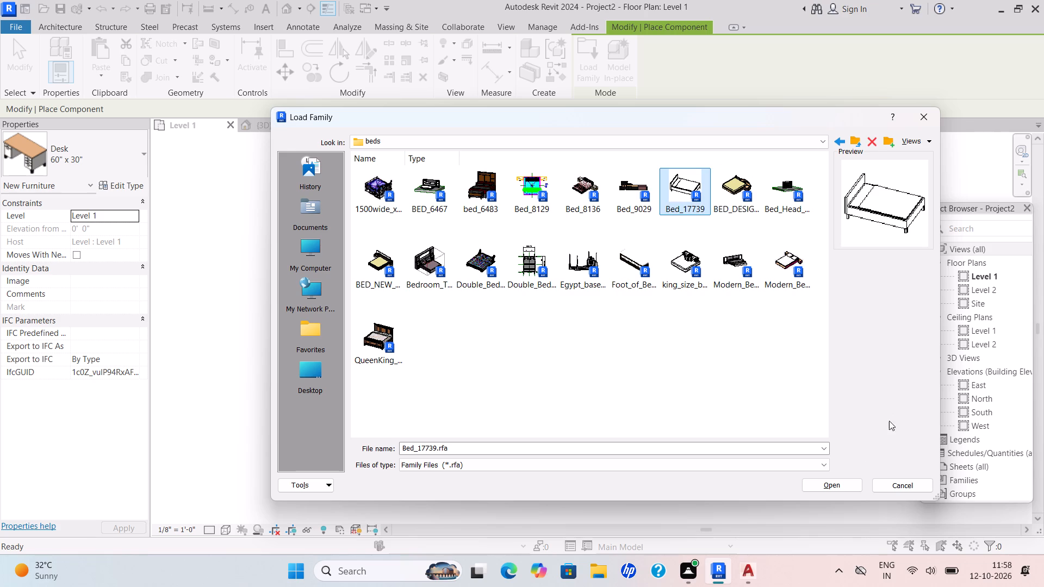
left_click(838, 493)
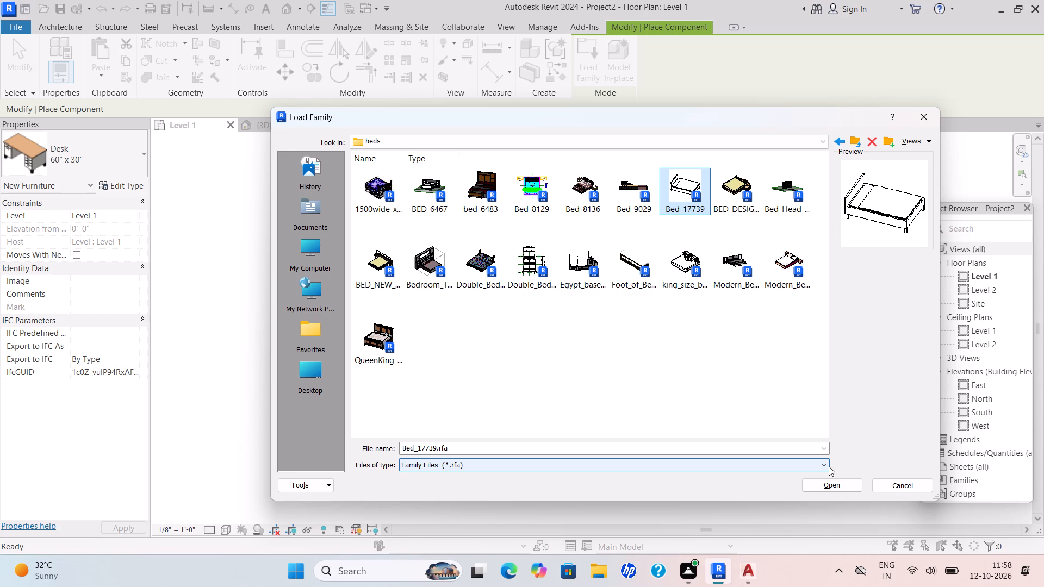
left_click(848, 495)
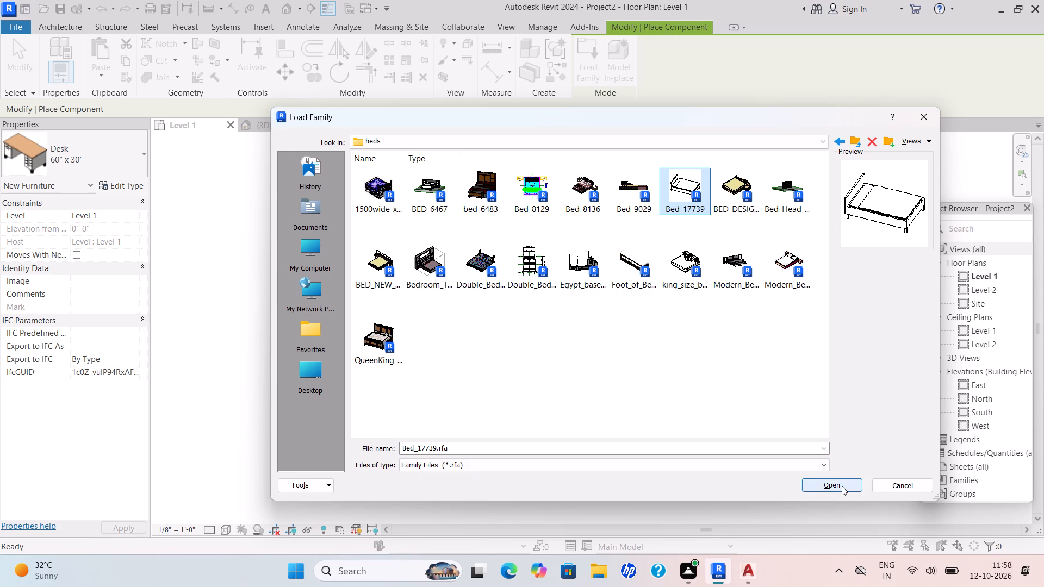
left_click(842, 486)
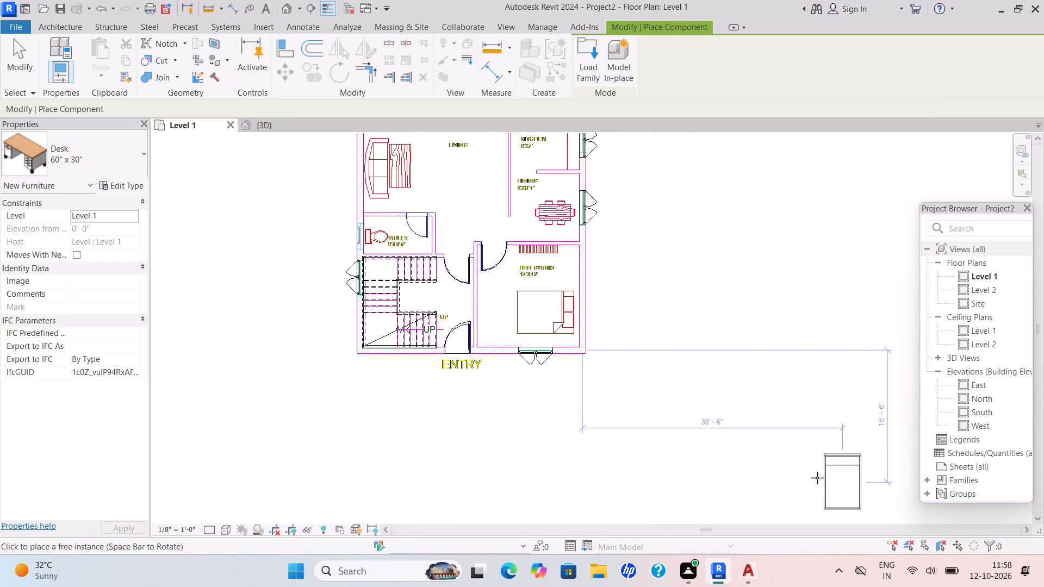
Place a Bed_17739 bed over the plan's bed outline in both Bed Room 1 and Bed Room 2.
middle_click_drag(356, 201, 396, 295)
middle_click_drag(533, 271, 532, 331)
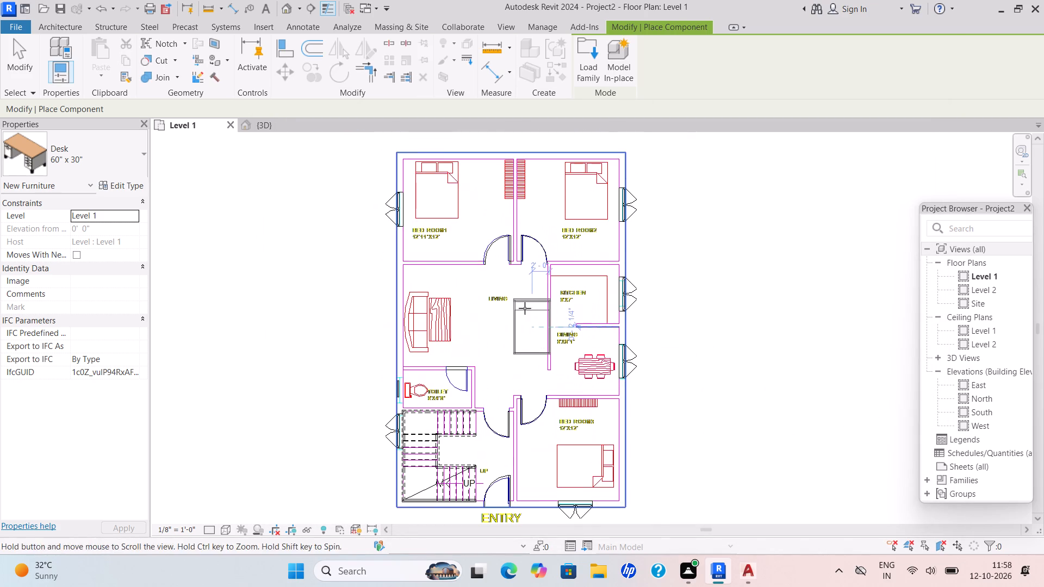
scroll(445, 195, "up", 3)
middle_click_drag(446, 214, 444, 301)
scroll(438, 274, "up", 2)
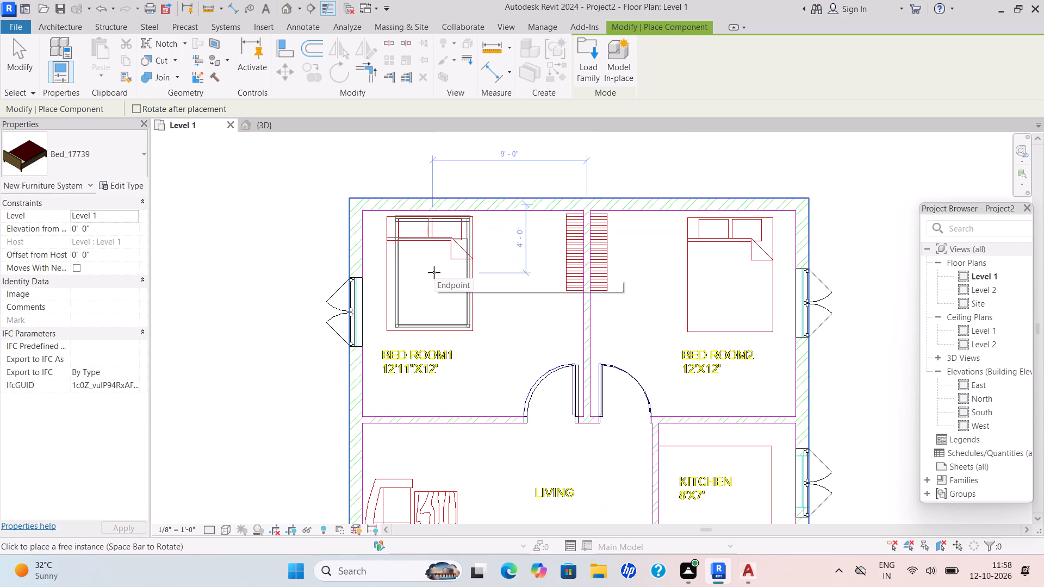
left_click(434, 272)
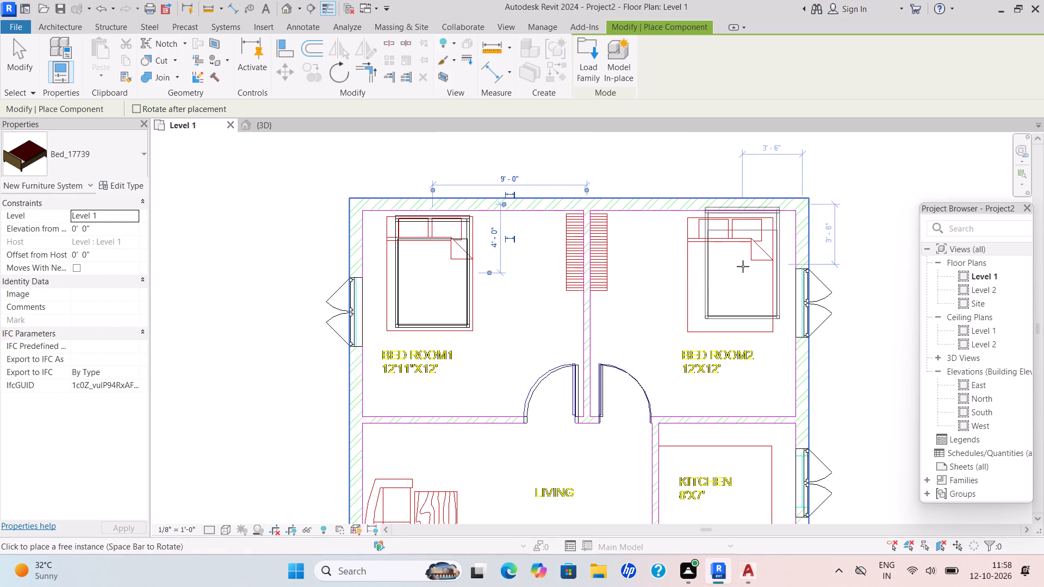
left_click(739, 272)
scroll(742, 291, "down", 3)
middle_click_drag(742, 291, 704, 144)
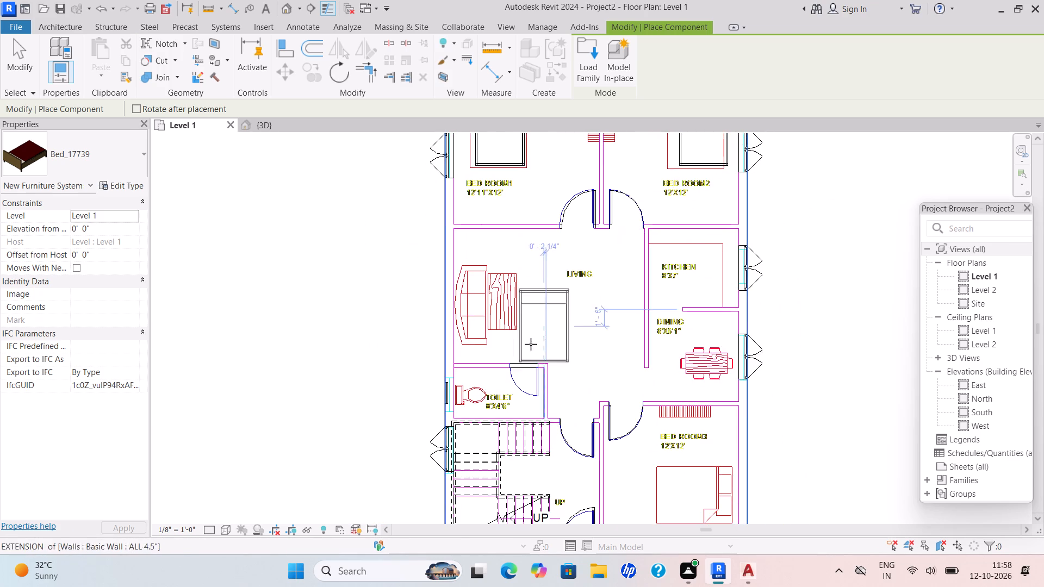
Place a rotated Bed_17739 bed over the plan's bed outline in Bed Room 3, with its head towards the outline's pillows.
scroll(533, 352, "down", 3)
middle_click_drag(534, 351, 543, 280)
key("space")
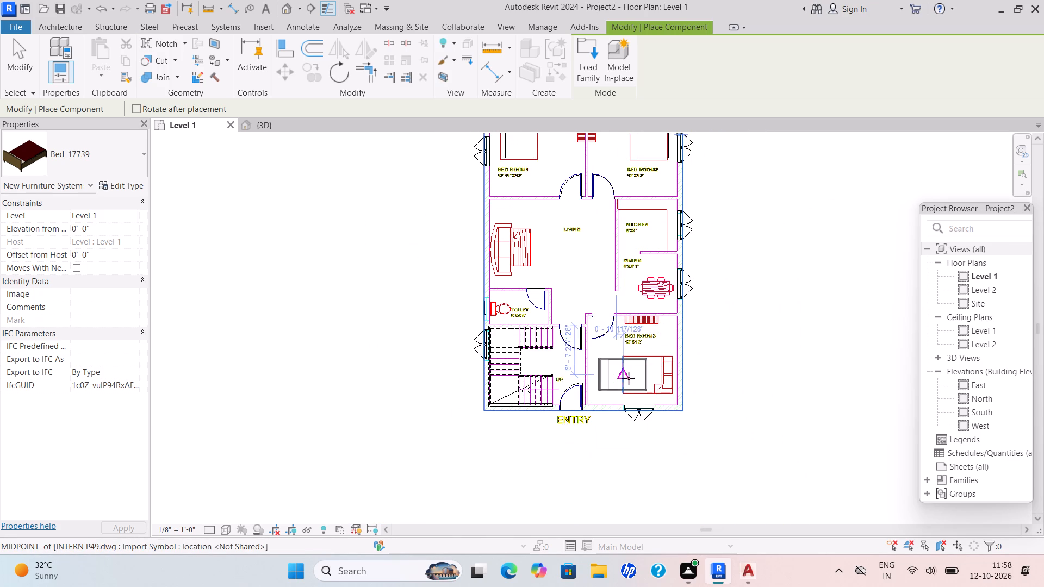
key("space")
key("space")
scroll(652, 379, "up", 5)
key("space")
scroll(642, 372, "up", 4)
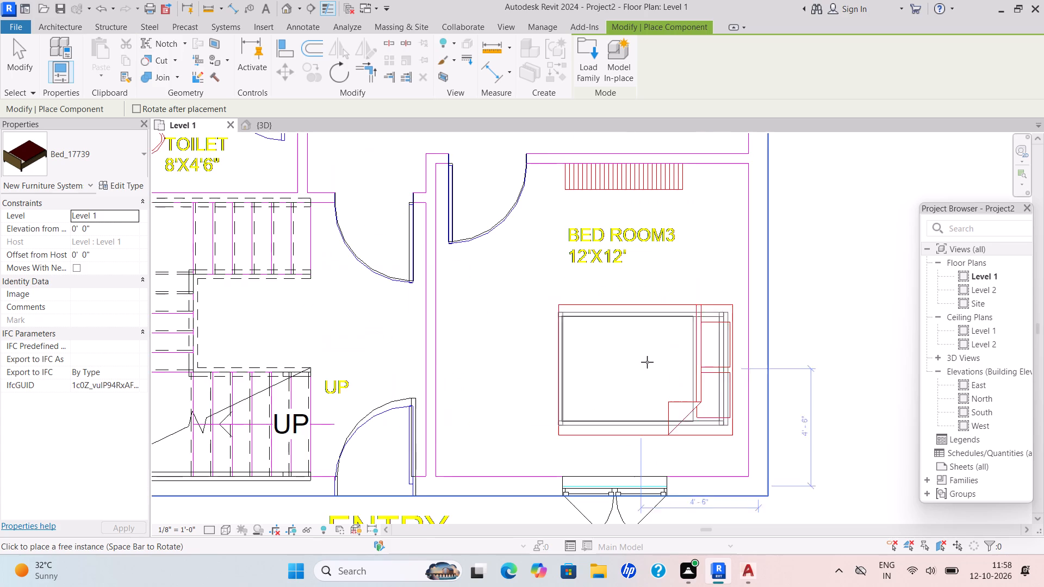
left_click(650, 359)
scroll(682, 322, "down", 3)
middle_click_drag(685, 322, 666, 412)
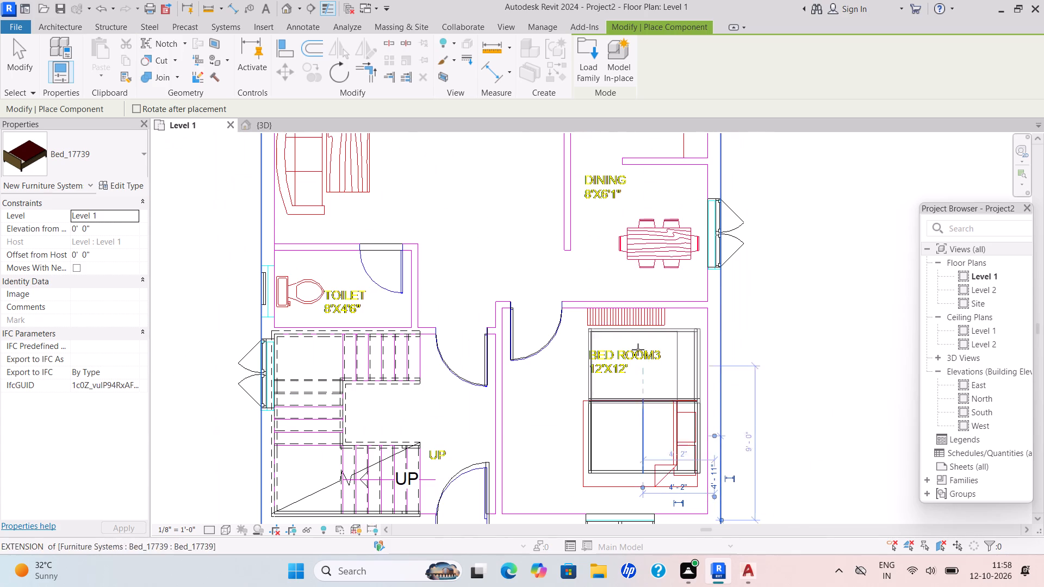
key("Escape")
Load the Dining_Table_w_Chairs_11374 family from the dining table folder in SHUBHAM CITY.
left_click(593, 50)
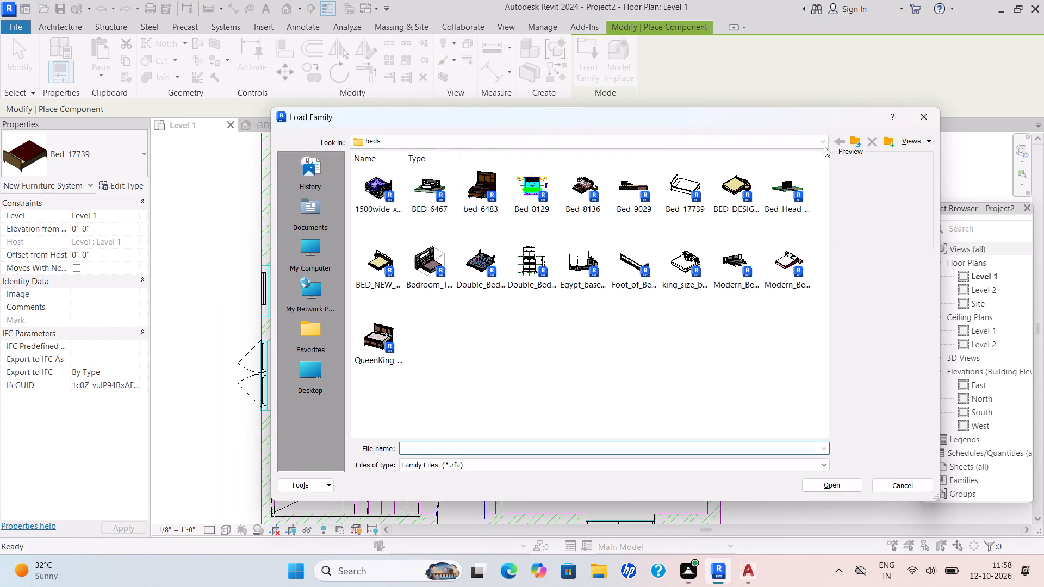
left_click(823, 144)
left_click(633, 217)
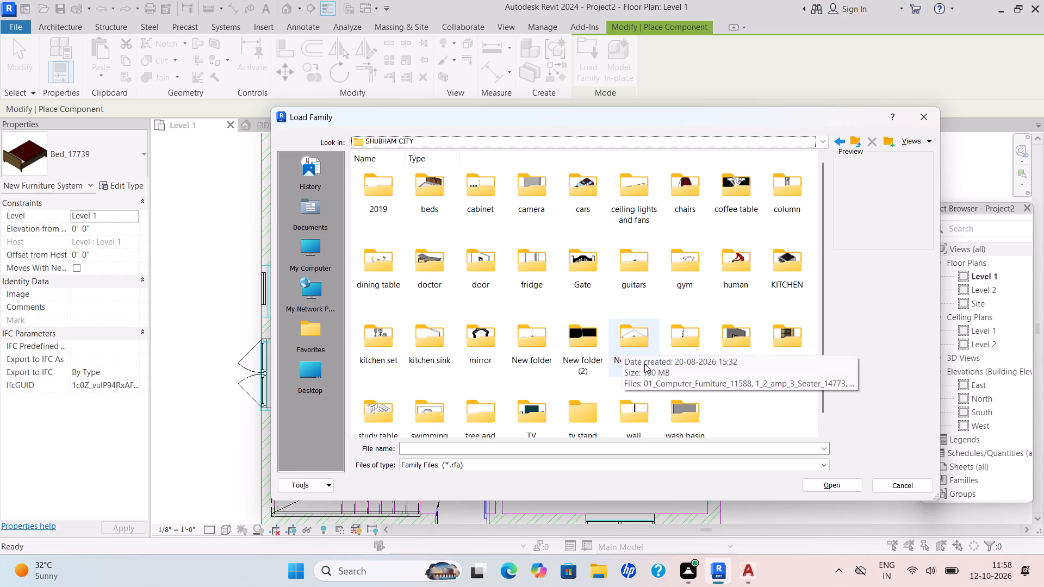
scroll(658, 379, "down", 4)
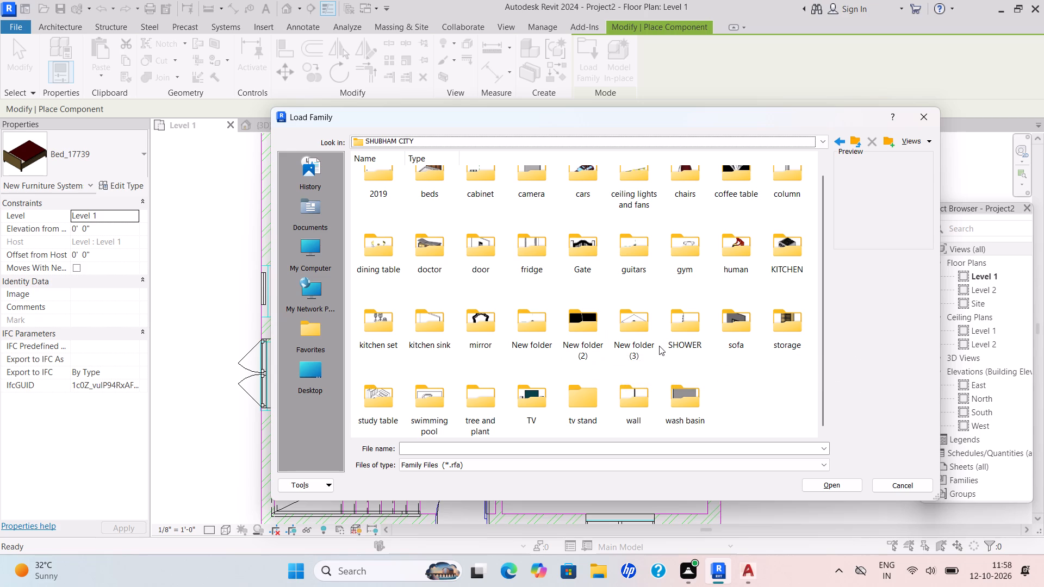
scroll(643, 368, "up", 5)
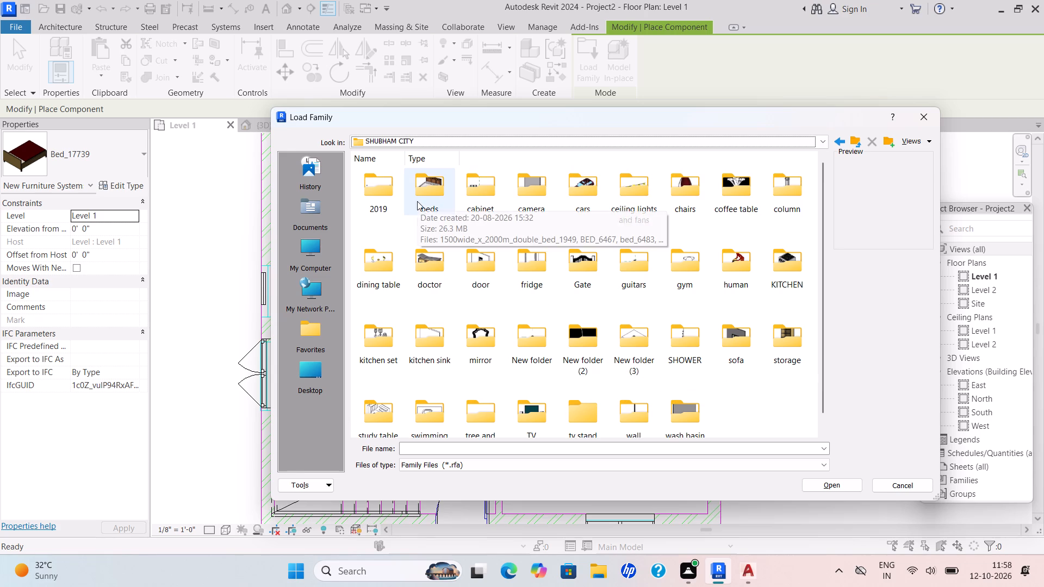
double_click(430, 198)
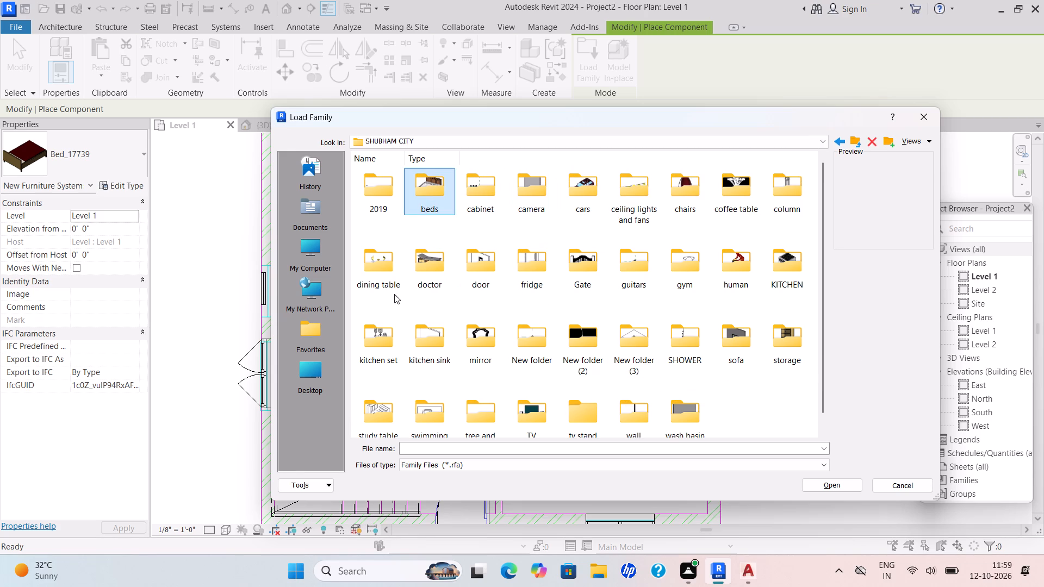
triple_click(386, 272)
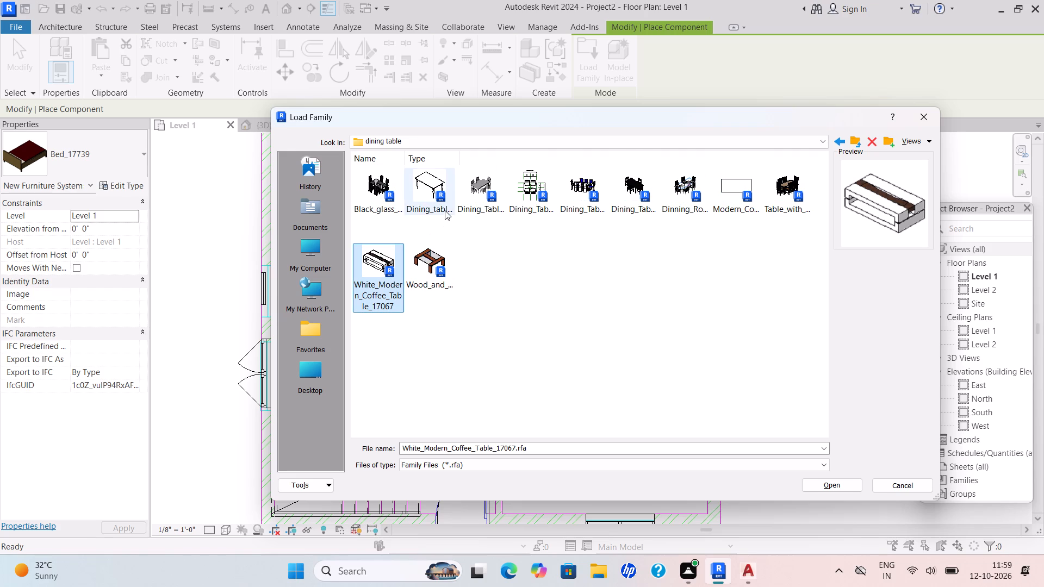
left_click(647, 190)
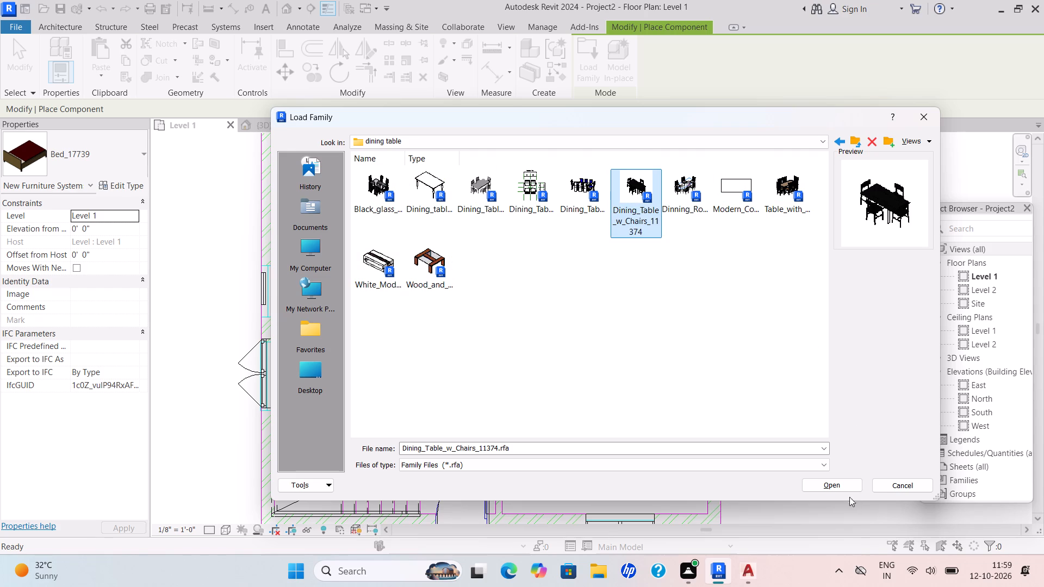
left_click(840, 489)
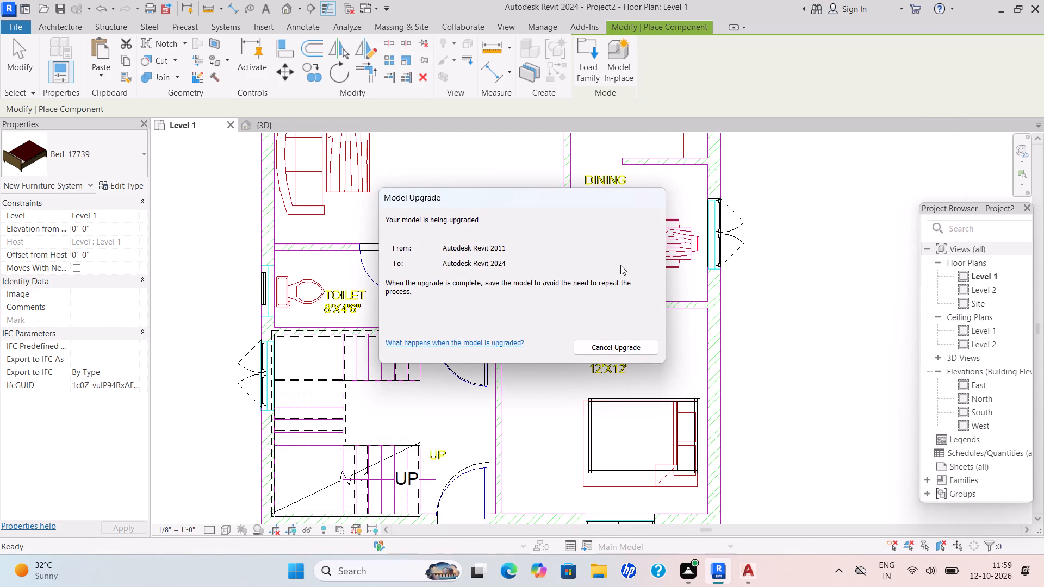
Place the 762 mm x 1525 mm dining table with chairs over the plan's table outline in the Dining area.
scroll(662, 251, "up", 1)
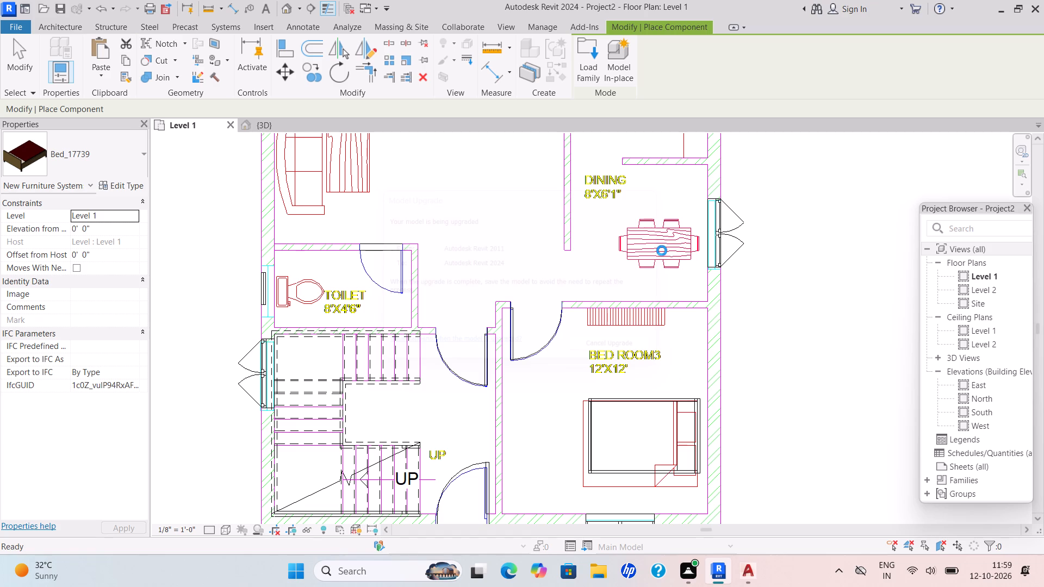
scroll(655, 251, "up", 2)
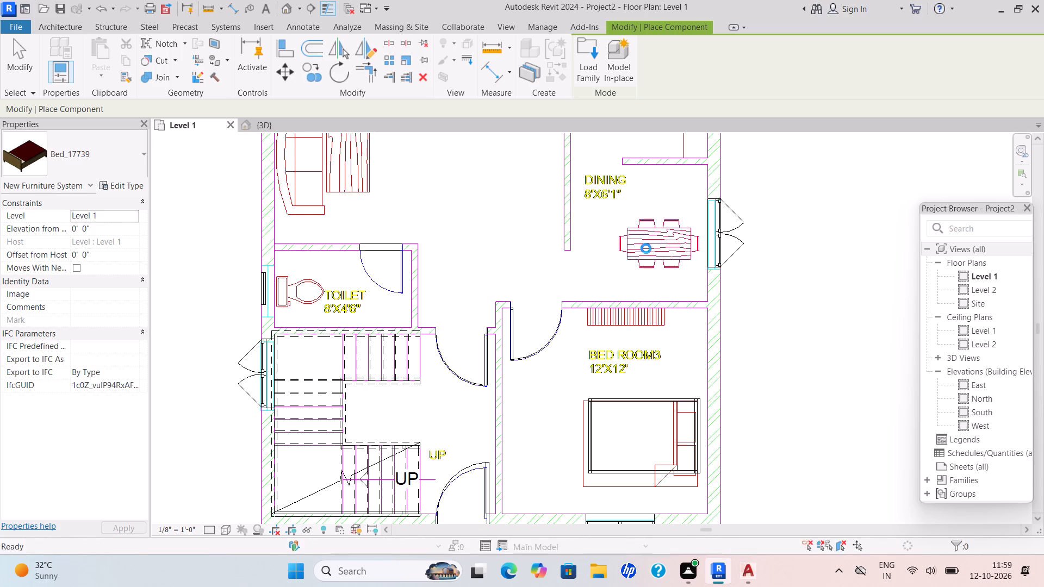
left_click(648, 246)
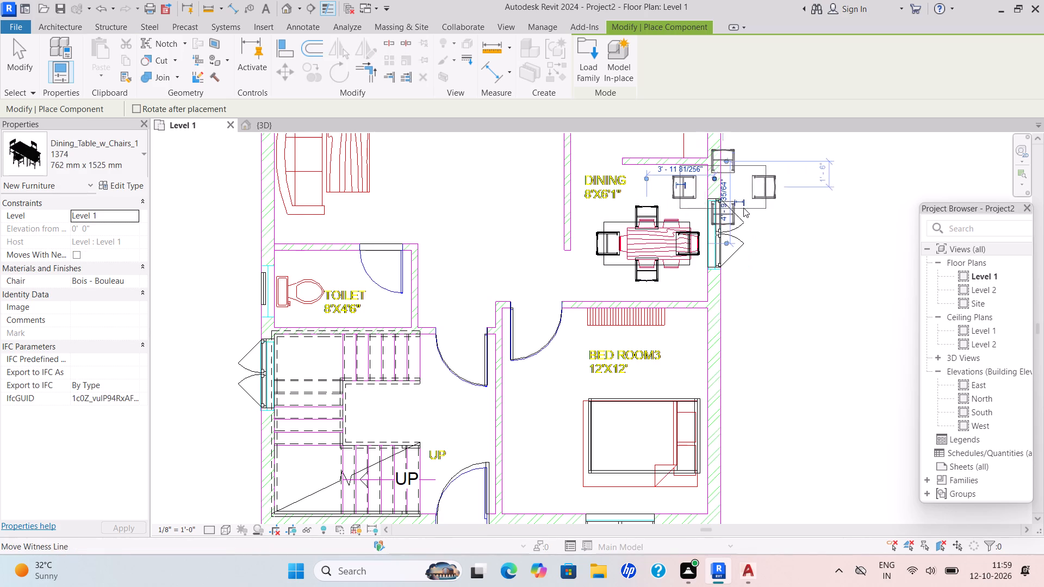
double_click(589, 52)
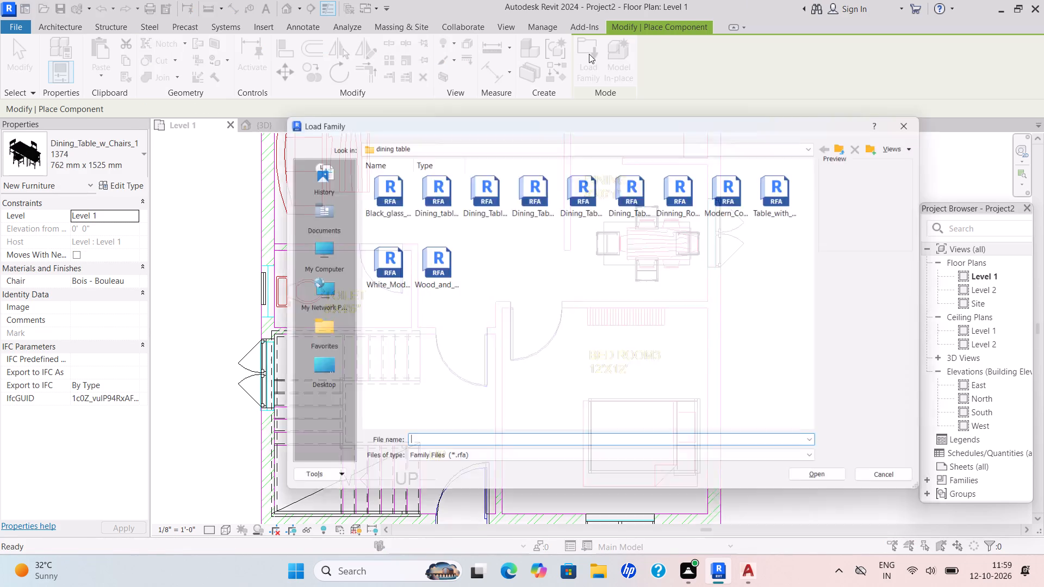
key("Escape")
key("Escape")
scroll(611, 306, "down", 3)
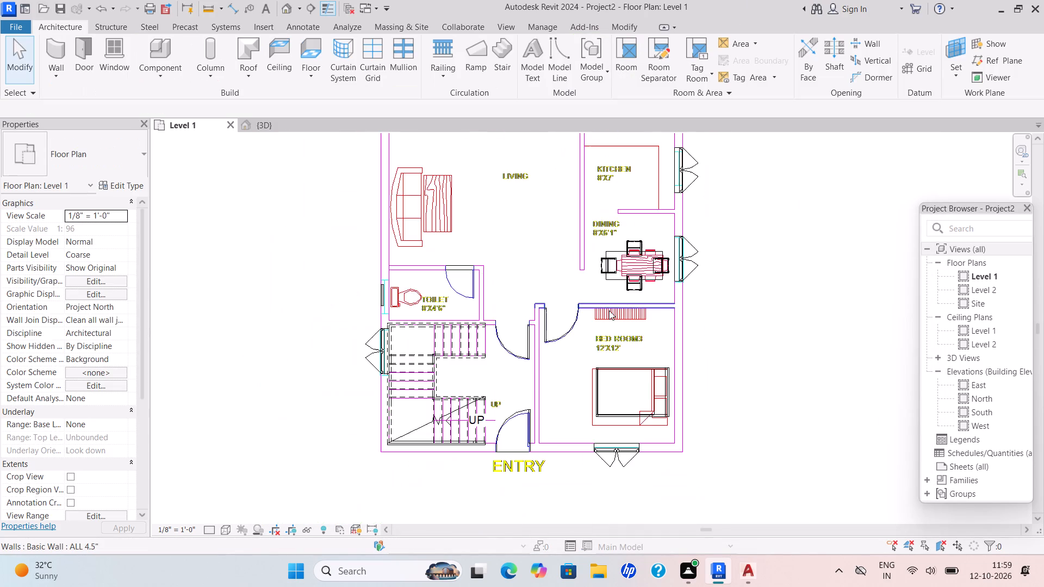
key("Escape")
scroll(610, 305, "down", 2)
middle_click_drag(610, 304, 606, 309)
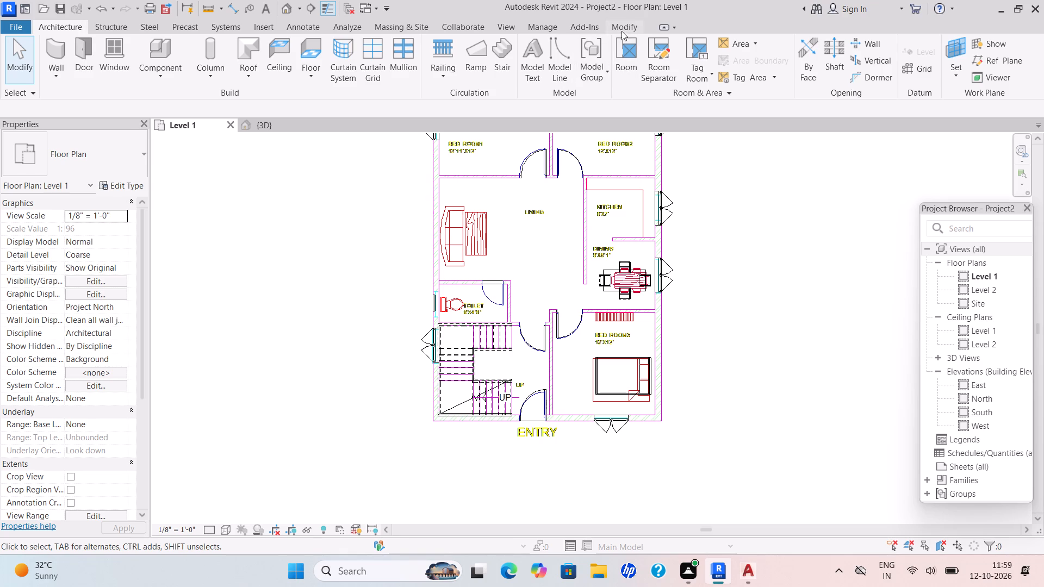
Start placing a component and load the Modern_Couch_11512 family from the sofa folder in SHUBHAM CITY.
left_click(162, 84)
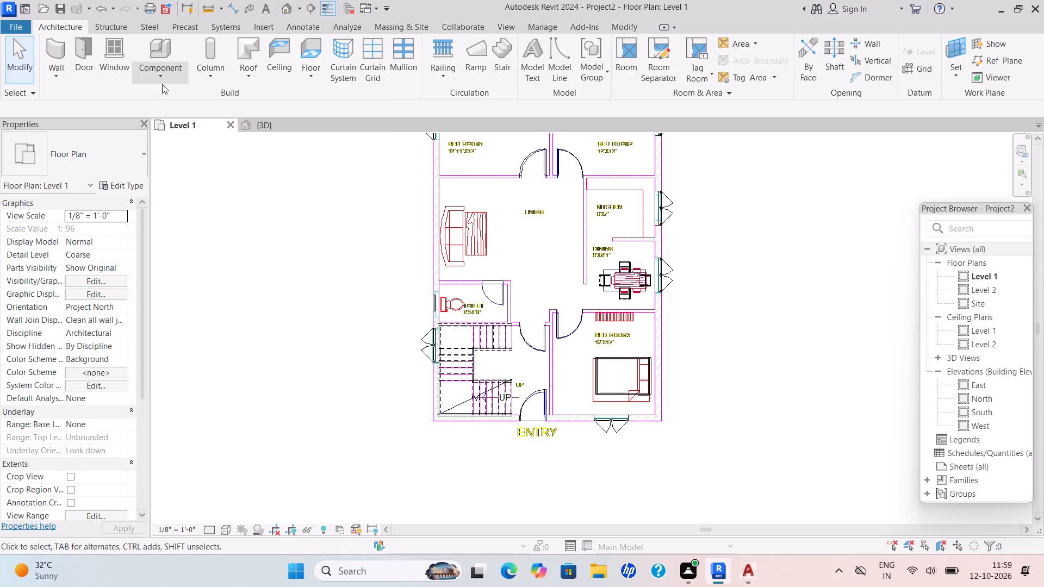
left_click(169, 95)
double_click(591, 80)
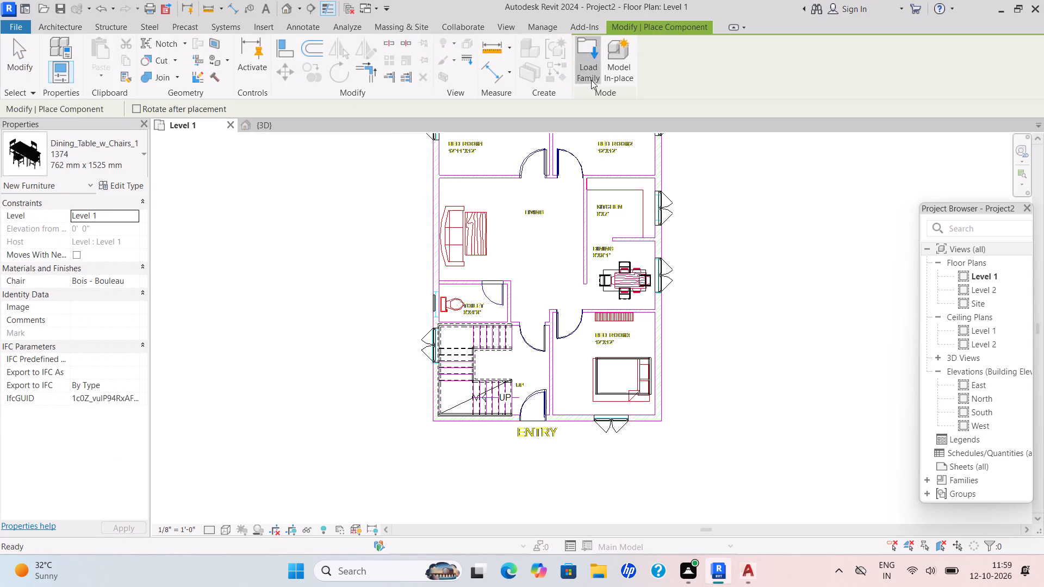
left_click(824, 141)
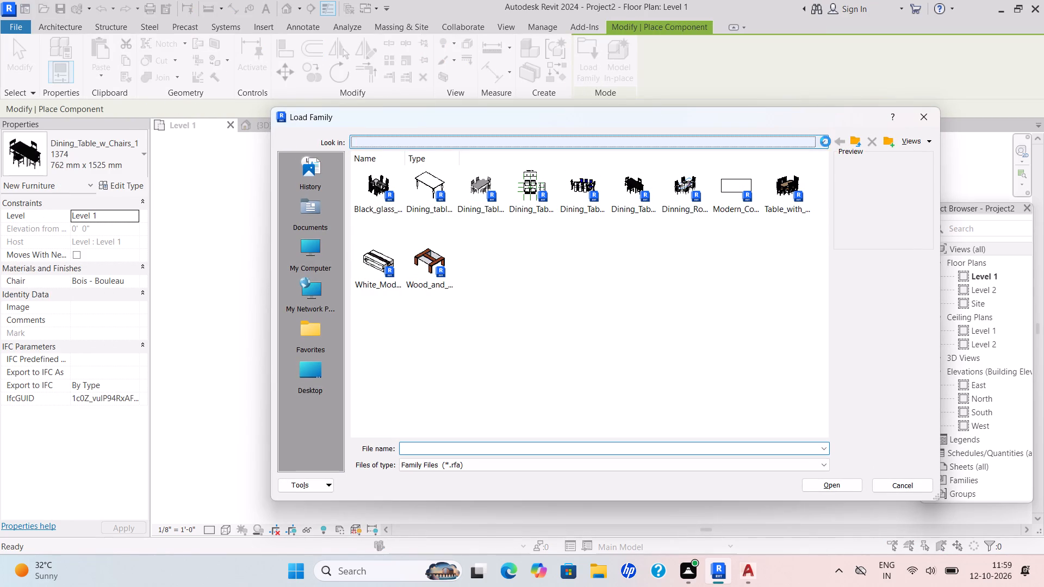
left_click(516, 224)
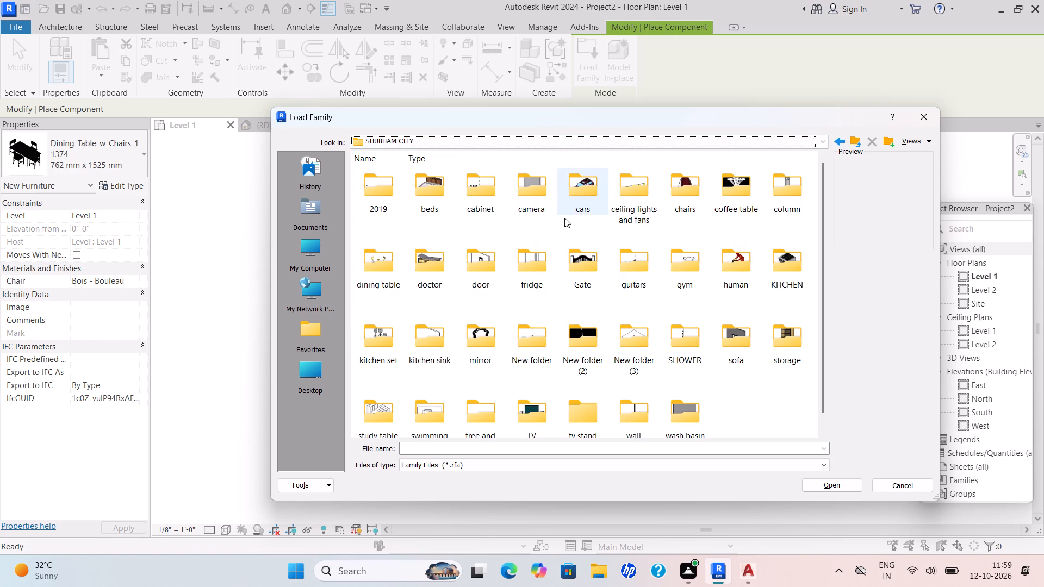
scroll(555, 222, "down", 6)
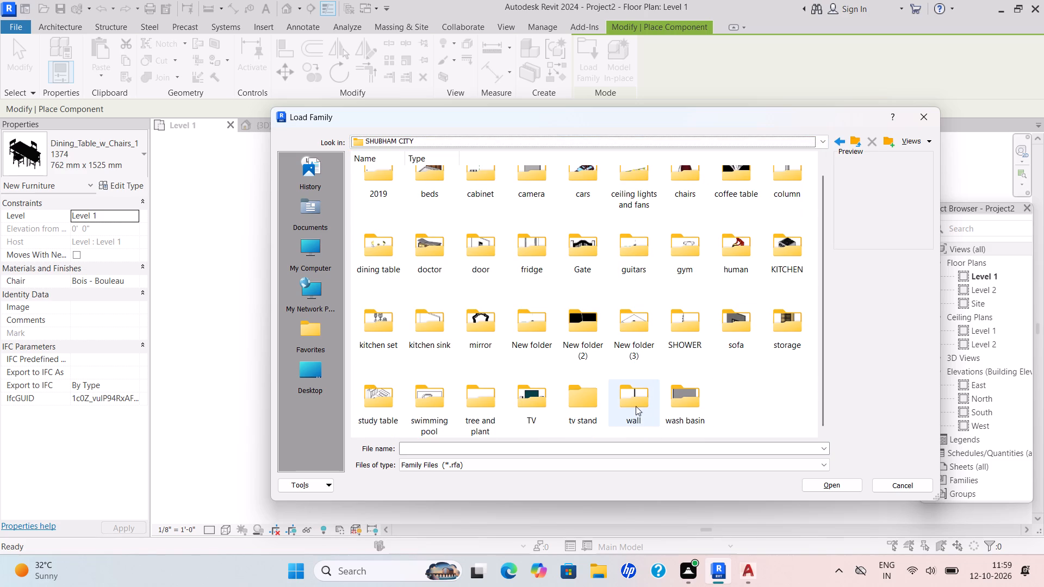
scroll(653, 397, "up", 3)
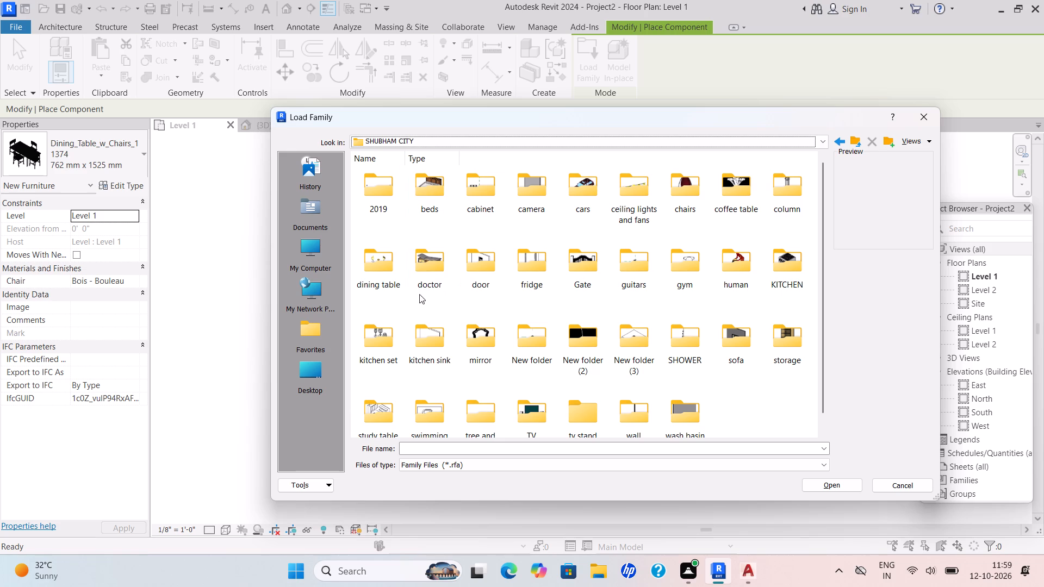
left_click(742, 352)
double_click(738, 348)
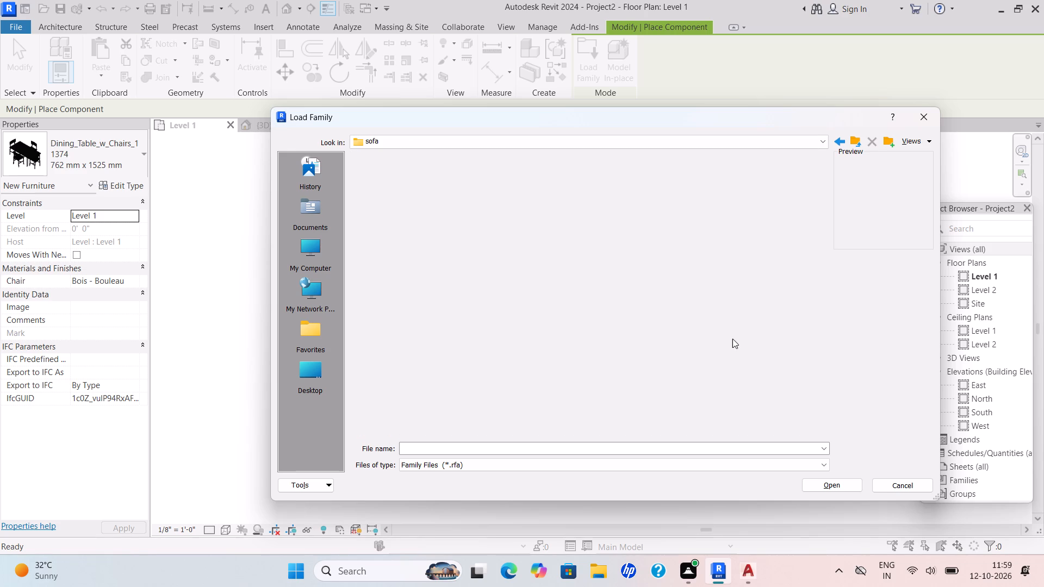
left_click(488, 267)
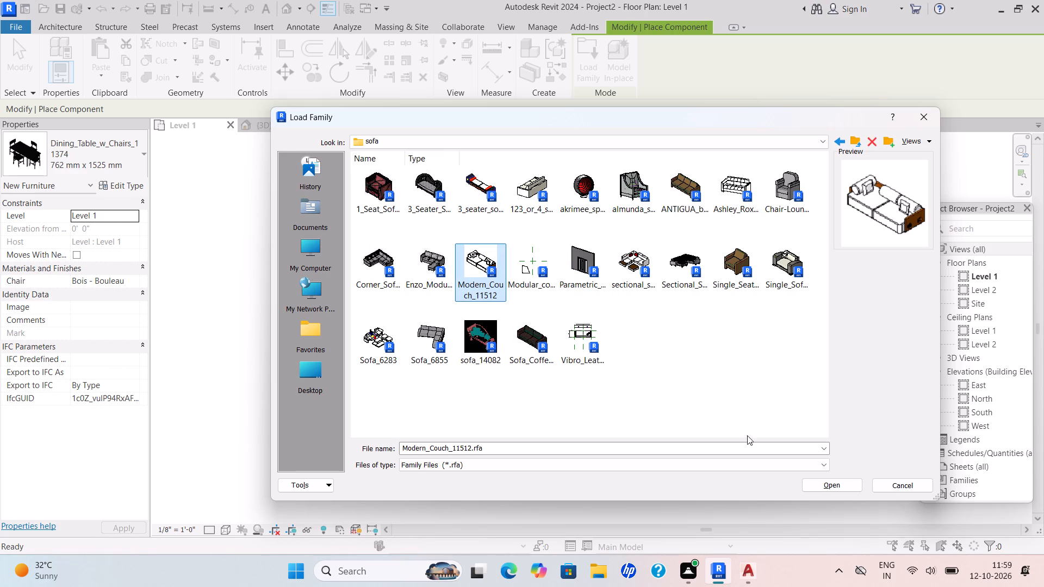
left_click(836, 485)
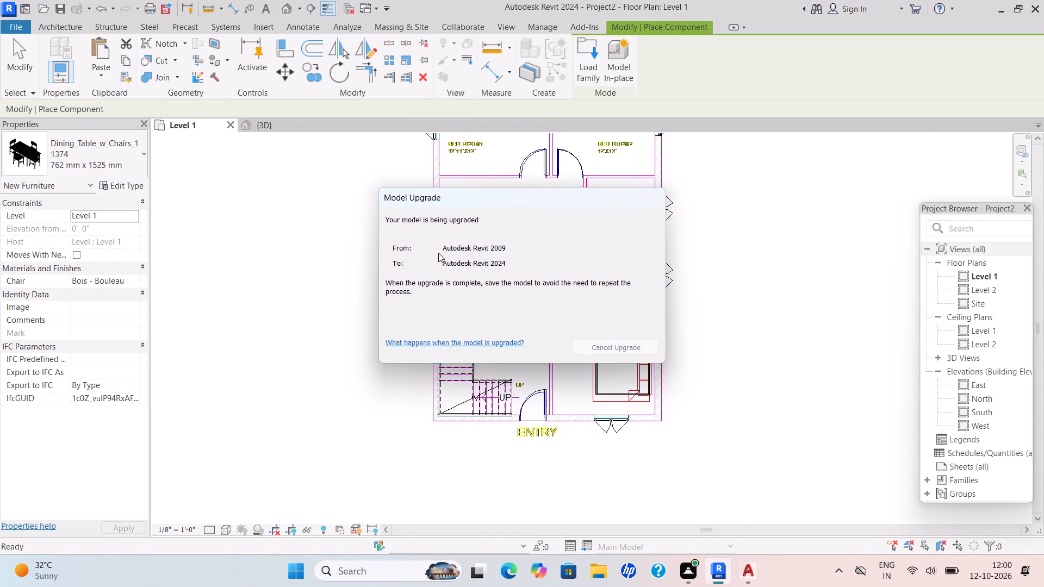
Place the Modern_Couch_11512 couch over the plan's sofa outline in the Living room, rotated to run along the outer wall.
scroll(455, 234, "up", 2)
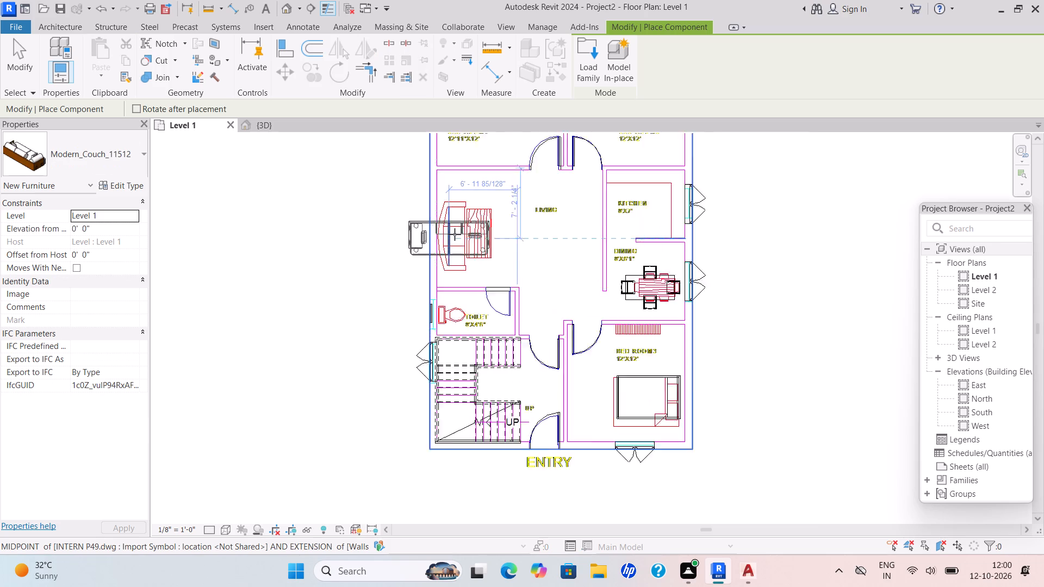
scroll(455, 234, "up", 2)
key("space")
scroll(455, 235, "up", 6)
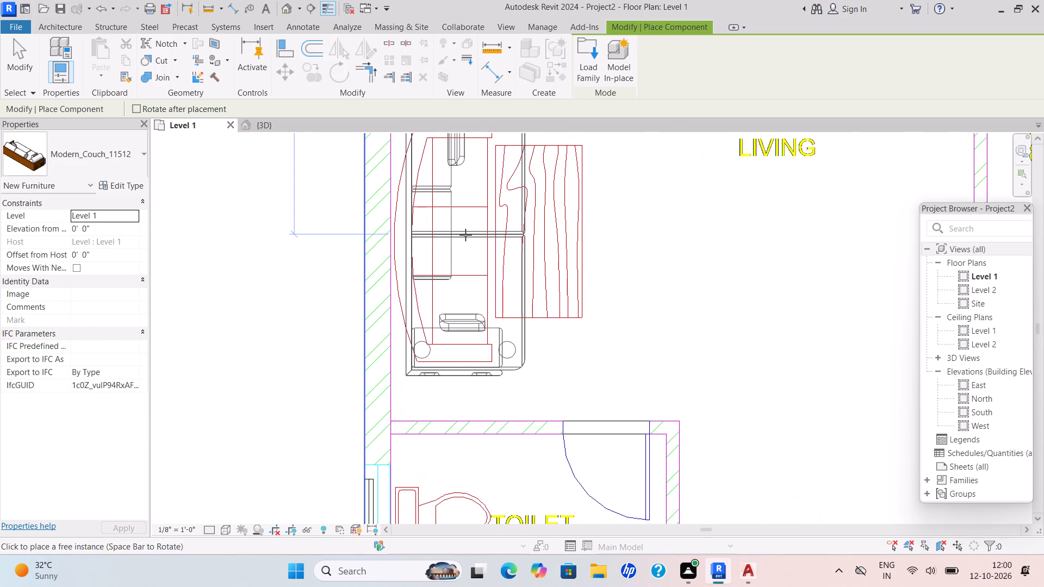
left_click(462, 235)
key("Escape")
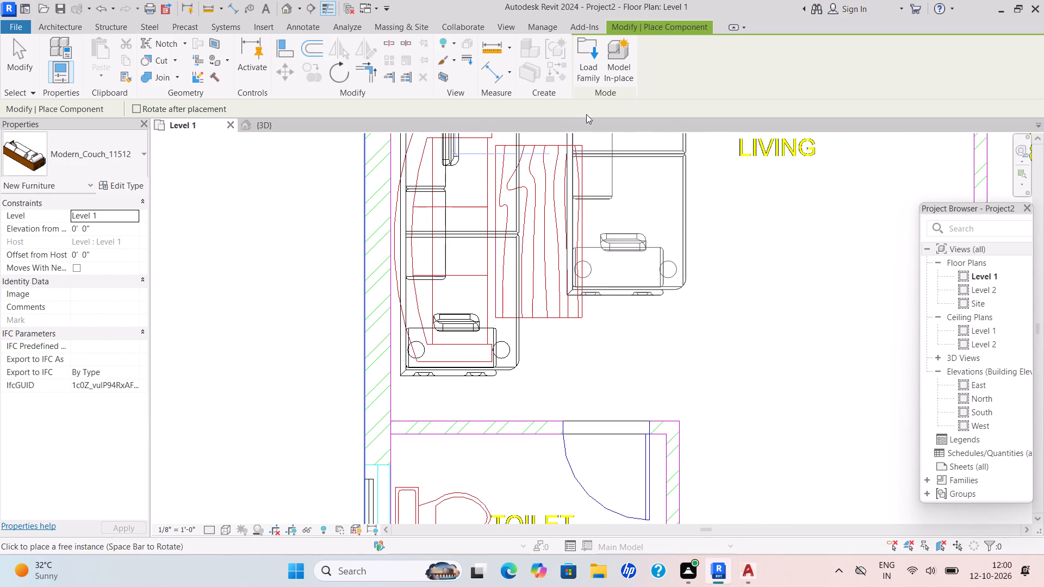
key("Escape")
Start placing a component and load the coffee_table_with_brass_mullions_11320 family from the coffee table folder in SHUBHAM CITY.
left_click(167, 75)
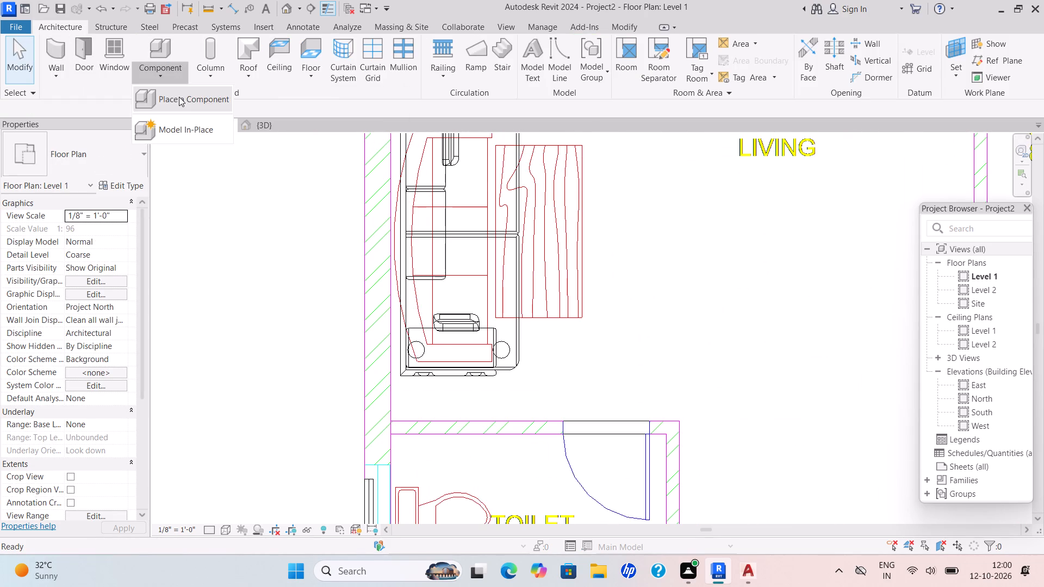
left_click(179, 97)
double_click(587, 53)
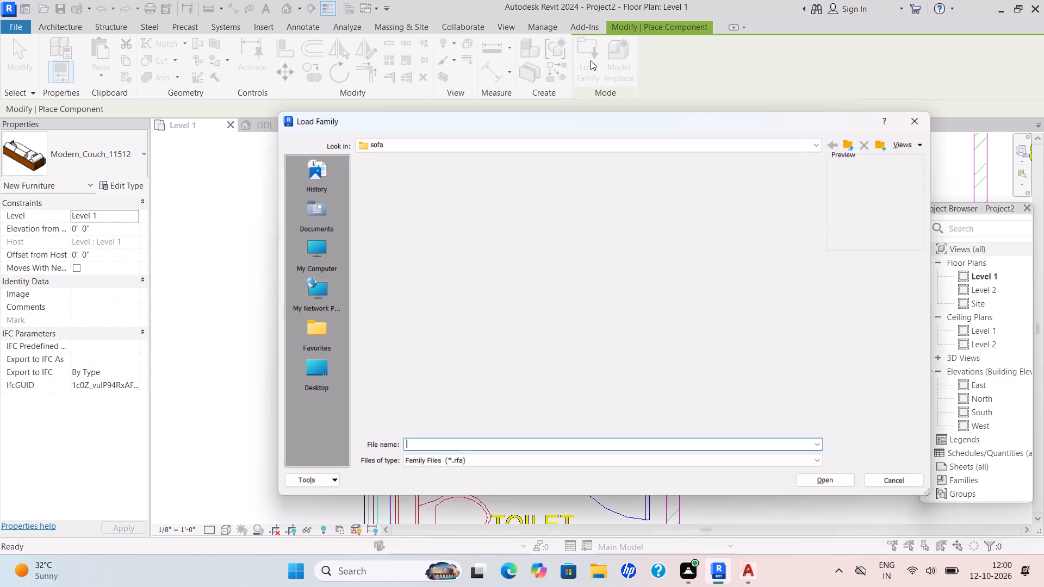
left_click(823, 143)
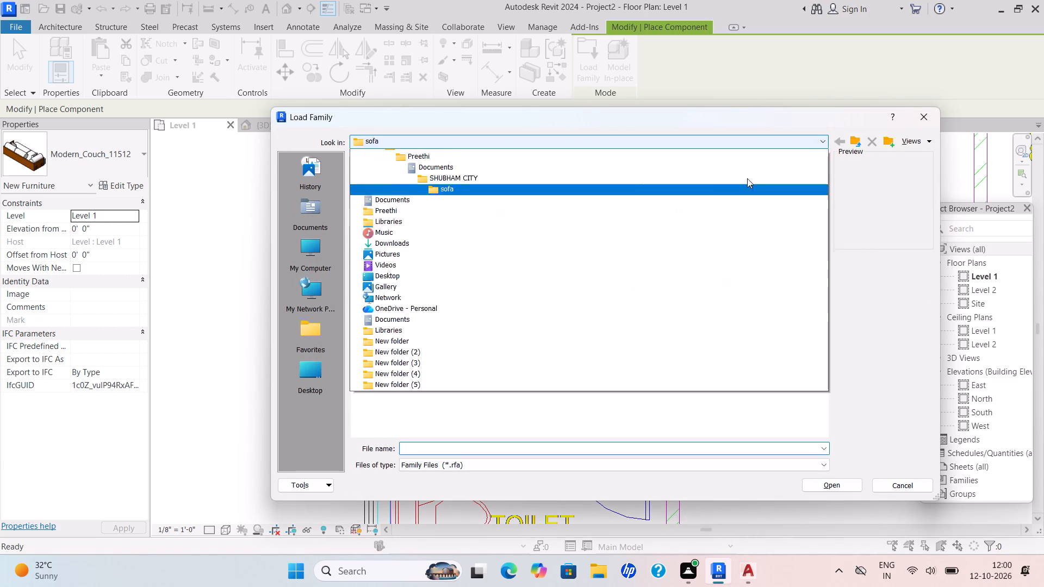
left_click(656, 215)
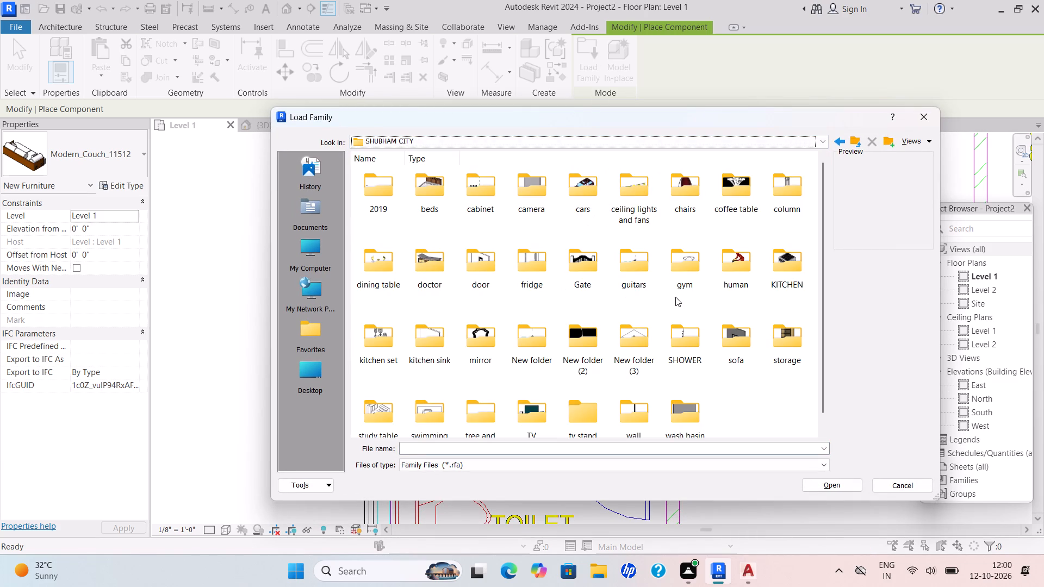
scroll(676, 296, "up", 5)
triple_click(743, 208)
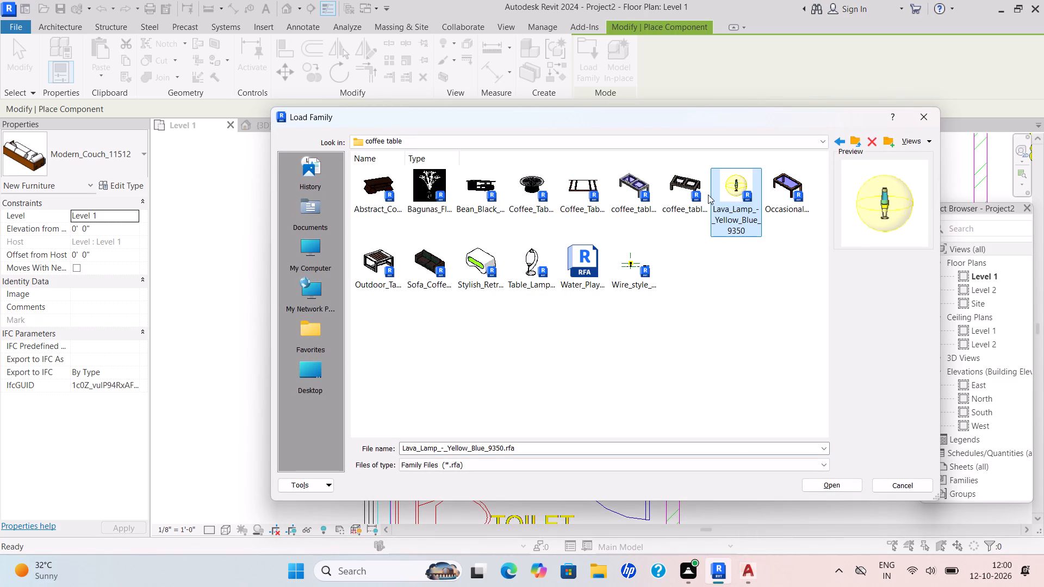
left_click(706, 195)
left_click(842, 486)
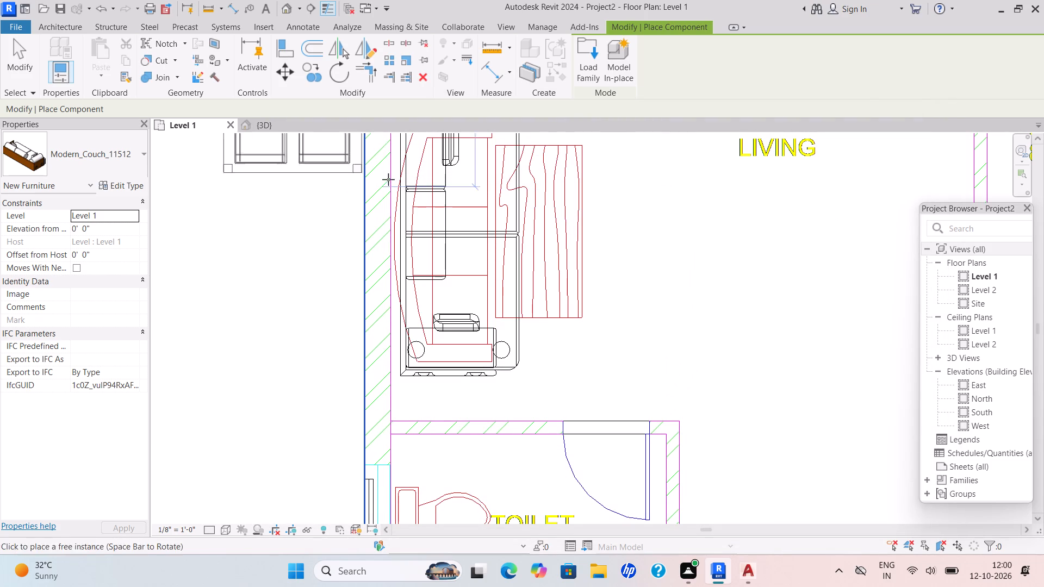
Place the coffee table beside the couch over the plan's table outline in the Living room, rotated parallel to the couch.
key("space")
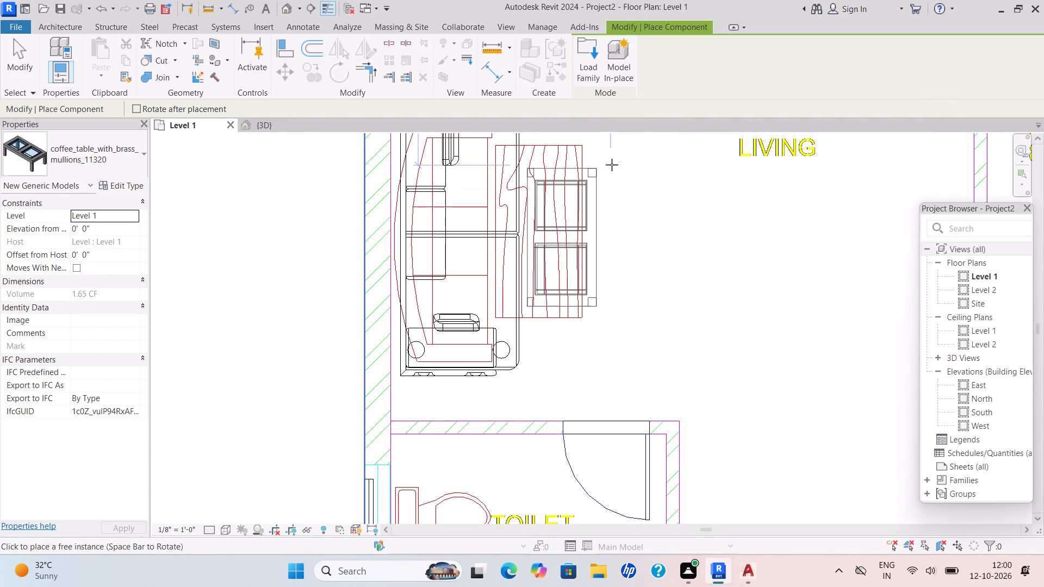
left_click(612, 165)
key("Escape")
key("Escape")
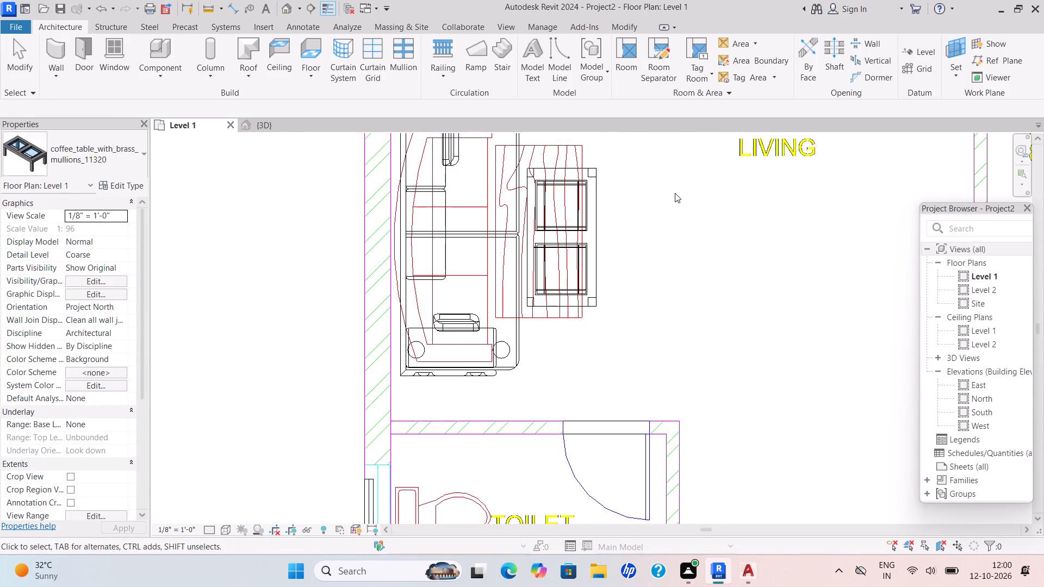
Start placing a component and load the Modern_Toilet_7747 family from the wash basin folder in SHUBHAM CITY.
scroll(666, 208, "down", 5)
middle_click_drag(664, 225, 590, 327)
scroll(604, 319, "down", 6)
middle_click(583, 303)
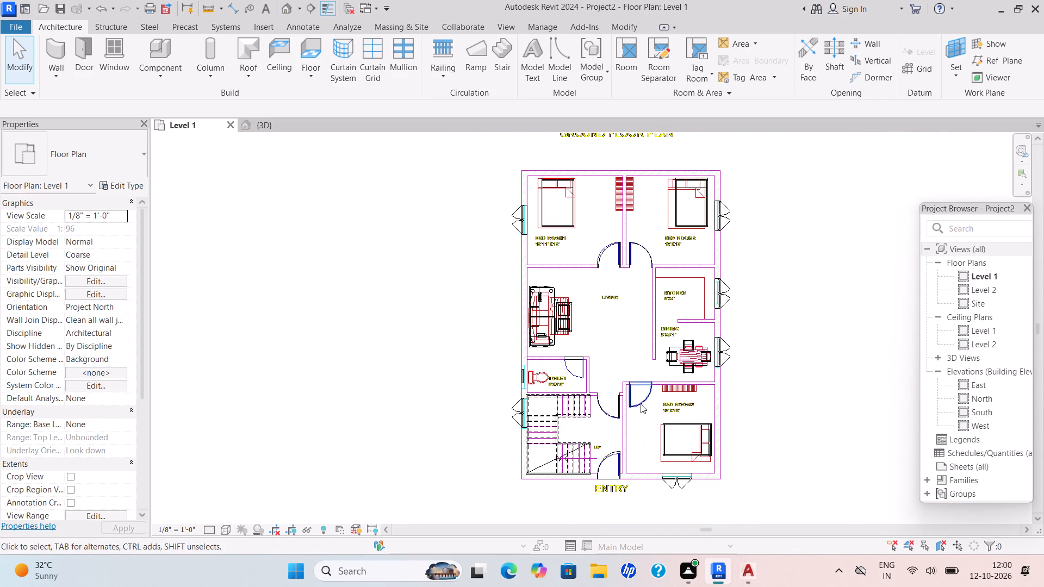
scroll(624, 429, "up", 5)
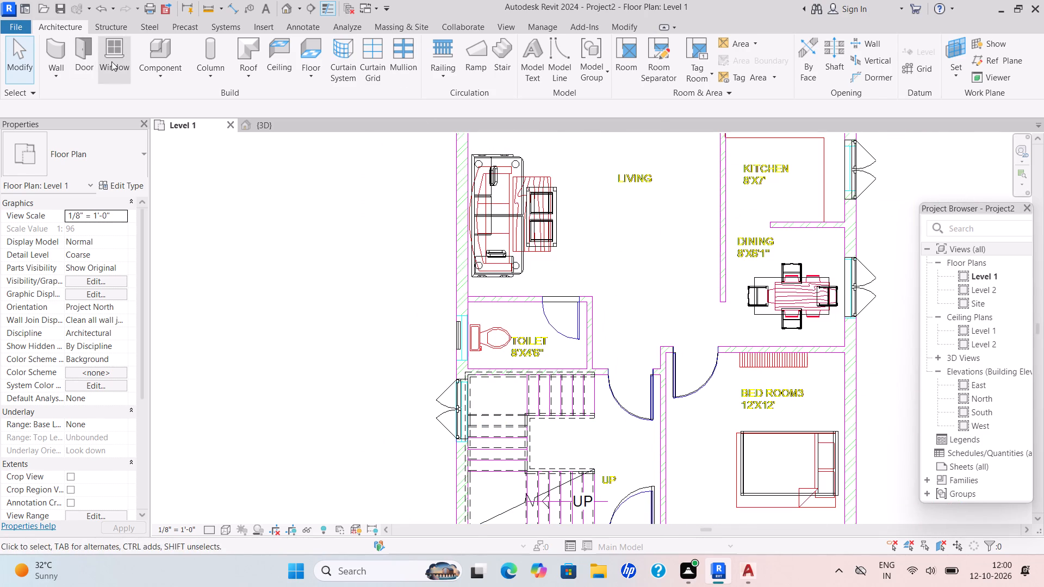
left_click(163, 84)
left_click(173, 102)
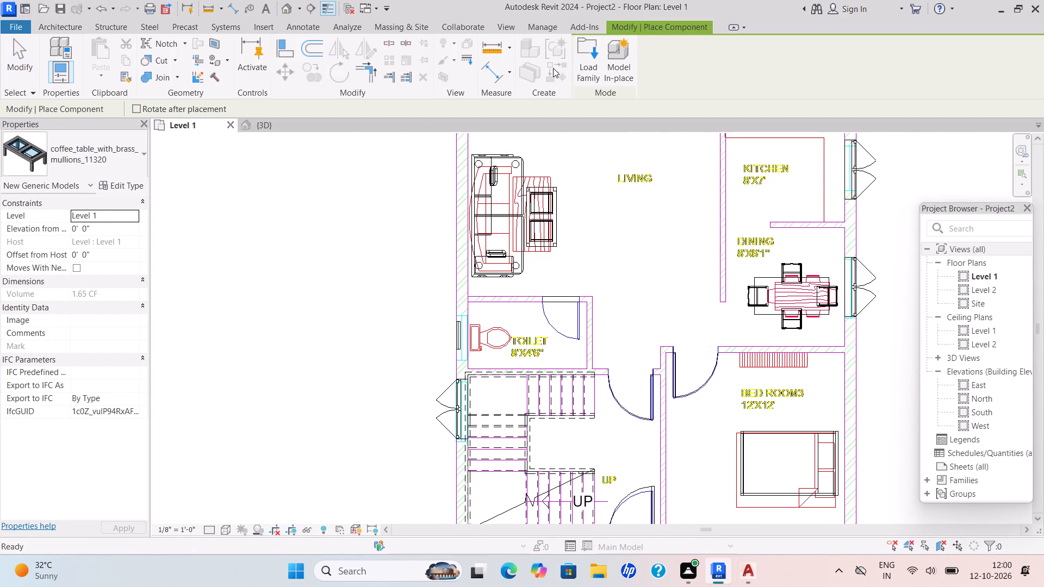
double_click(589, 64)
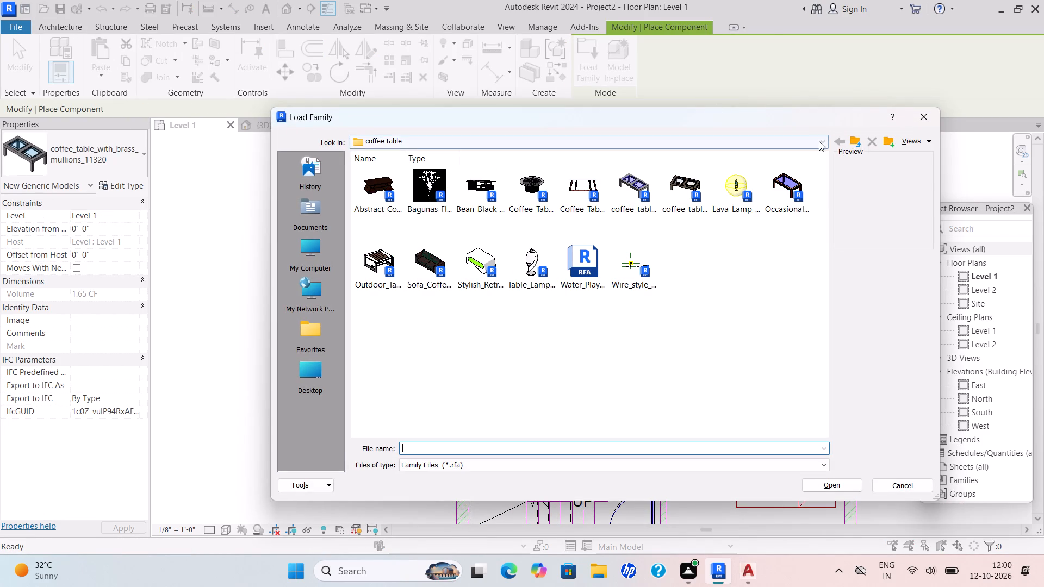
left_click(819, 141)
left_click(521, 216)
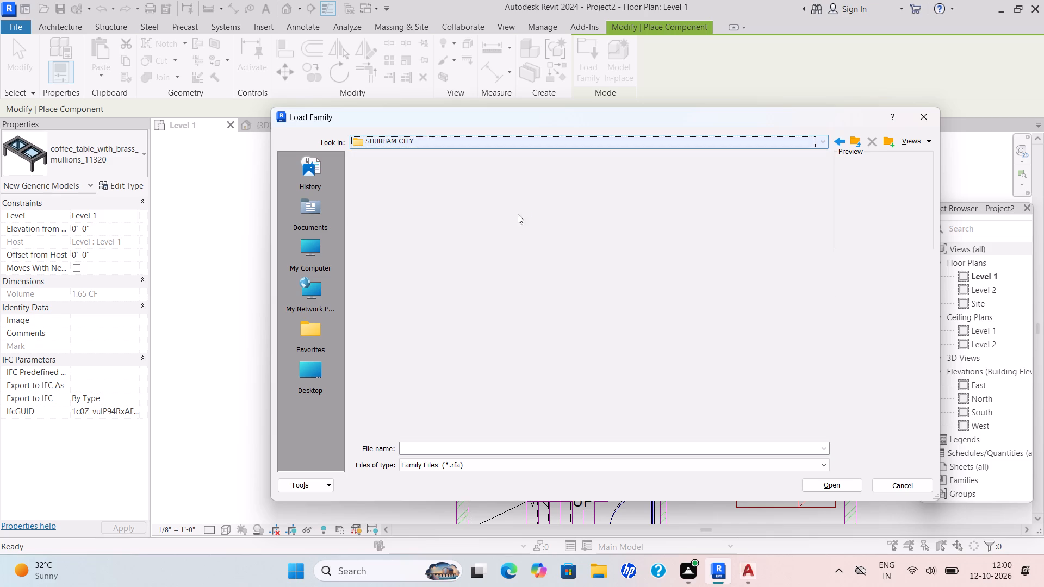
scroll(533, 201, "up", 3)
scroll(535, 204, "down", 6)
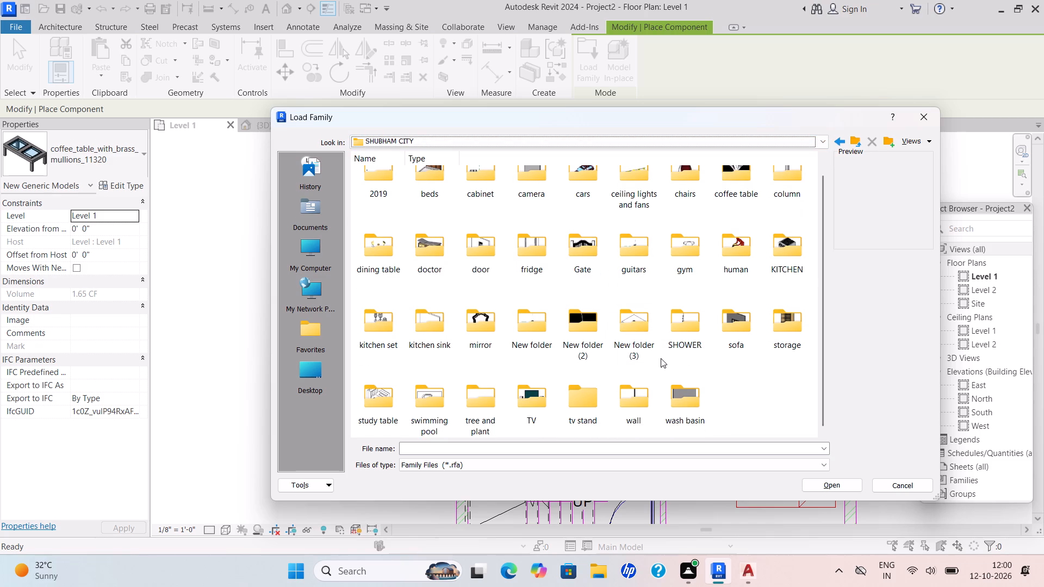
double_click(682, 402)
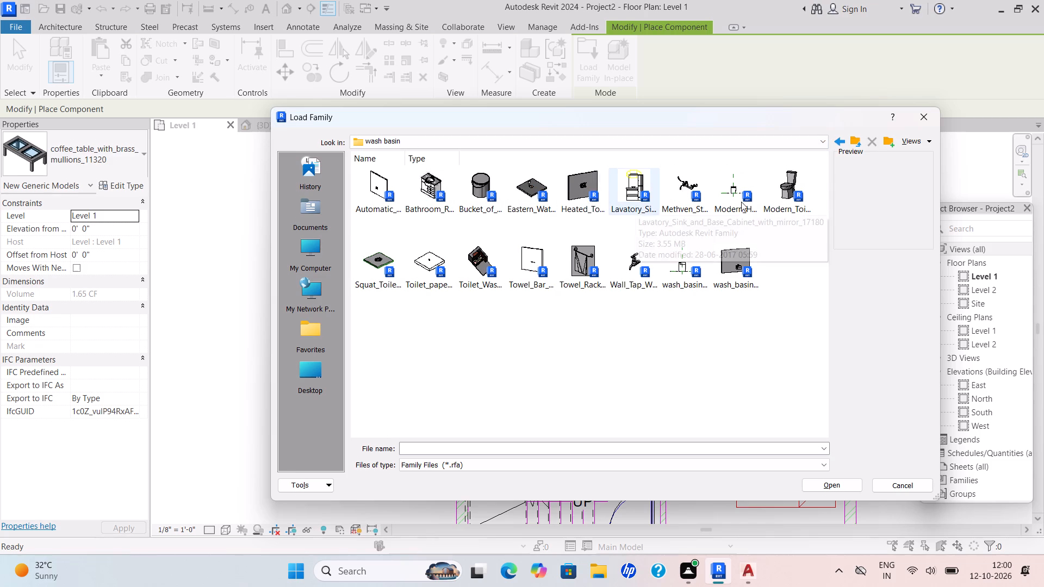
left_click(770, 206)
left_click(811, 485)
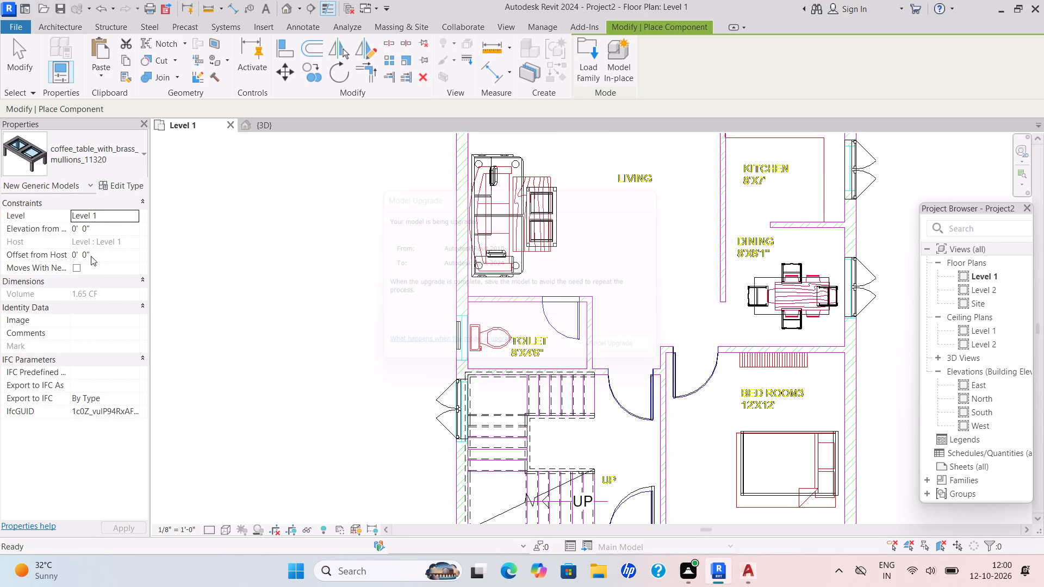
Place the Modern_Toilet_7747 fixture over the plan's WC outline in the Toilet room, rotated with its back to the outer wall.
scroll(595, 276, "down", 1)
middle_click_drag(591, 276, 371, 273)
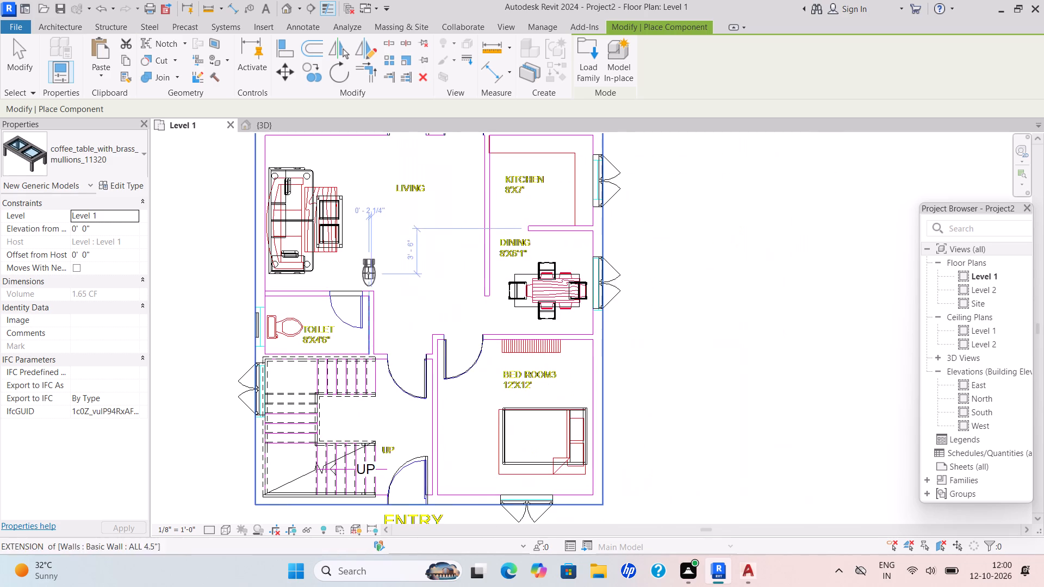
key("space")
scroll(278, 321, "up", 8)
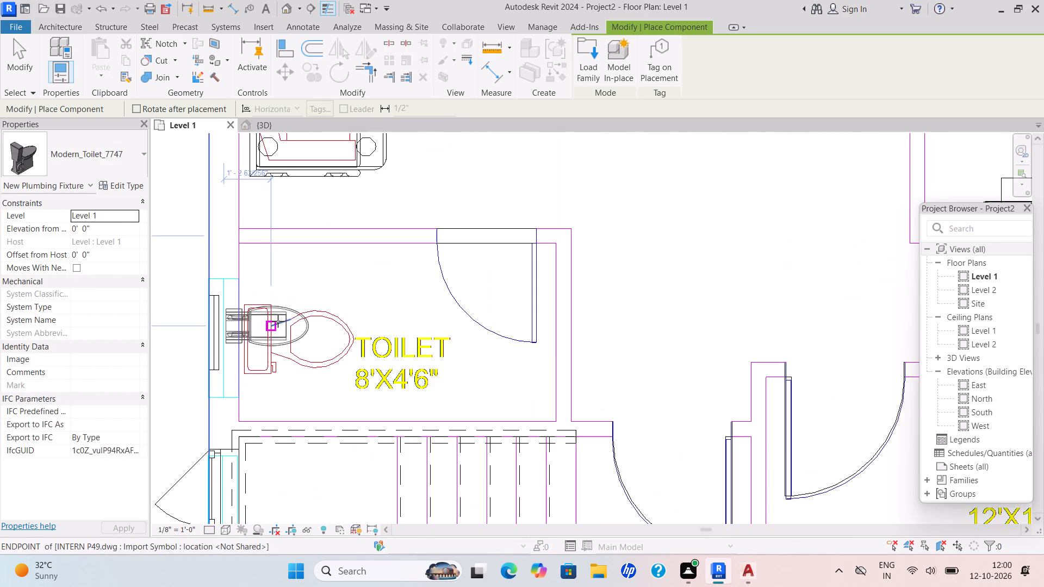
scroll(278, 321, "up", 1)
left_click(297, 327)
key("Escape")
key("Escape")
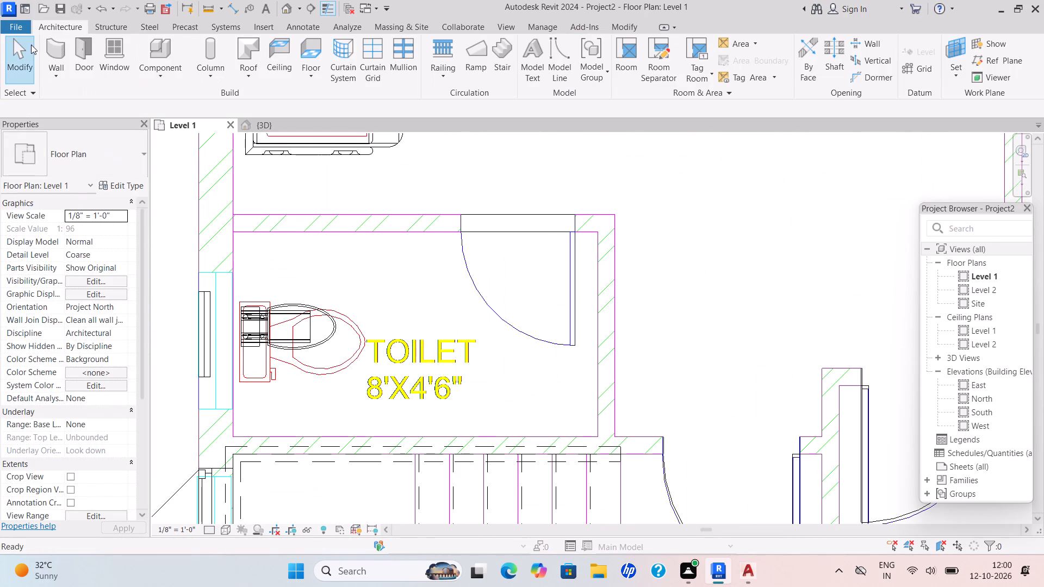
Start a roof by footprint based on Level 2 and duplicate the Generic - 12" roof type as ROOF 6".
left_click(55, 22)
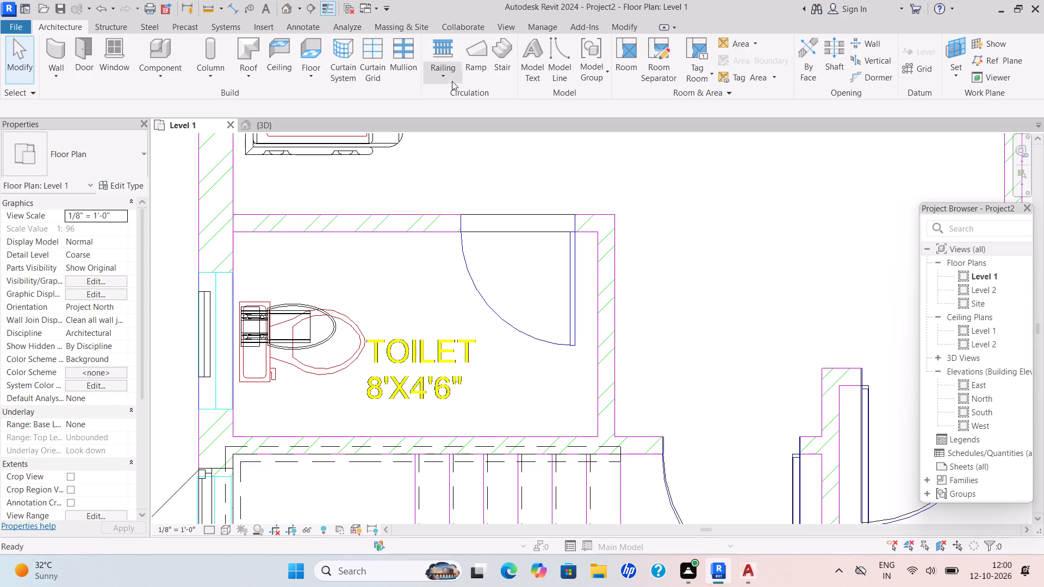
left_click(250, 76)
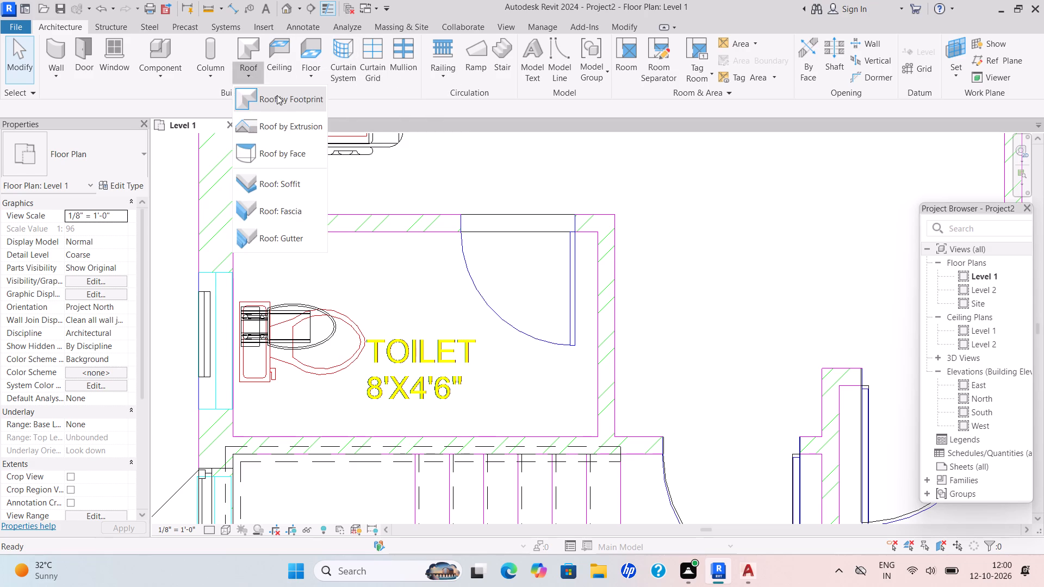
left_click(277, 95)
left_click(517, 311)
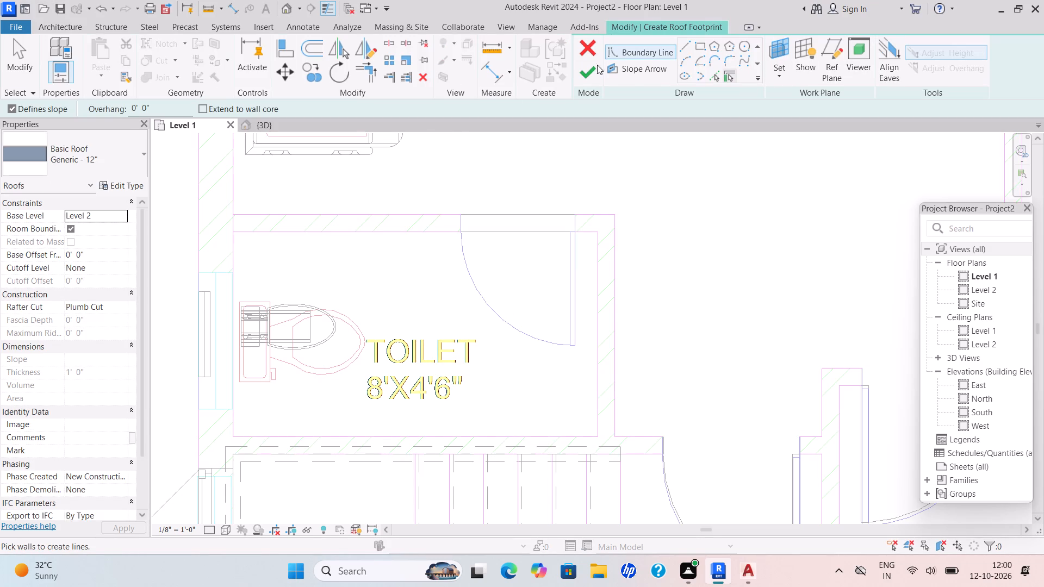
left_click(115, 178)
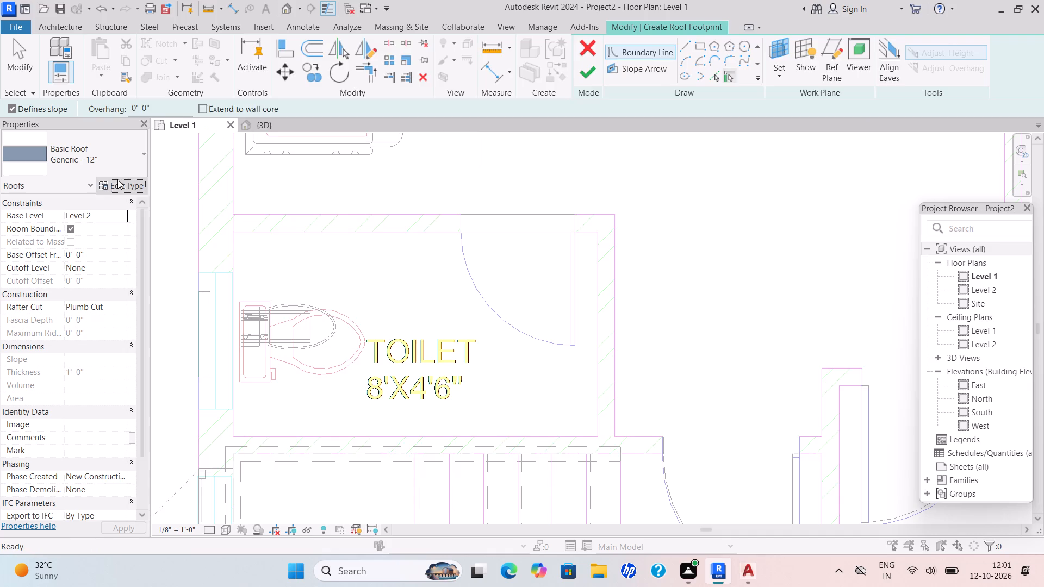
left_click(874, 124)
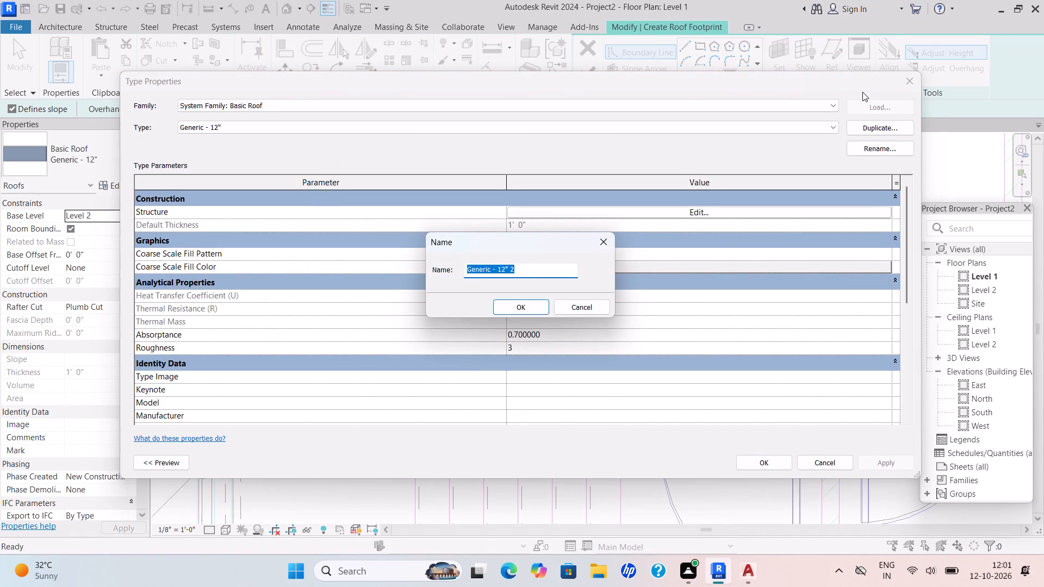
key("BackSpace")
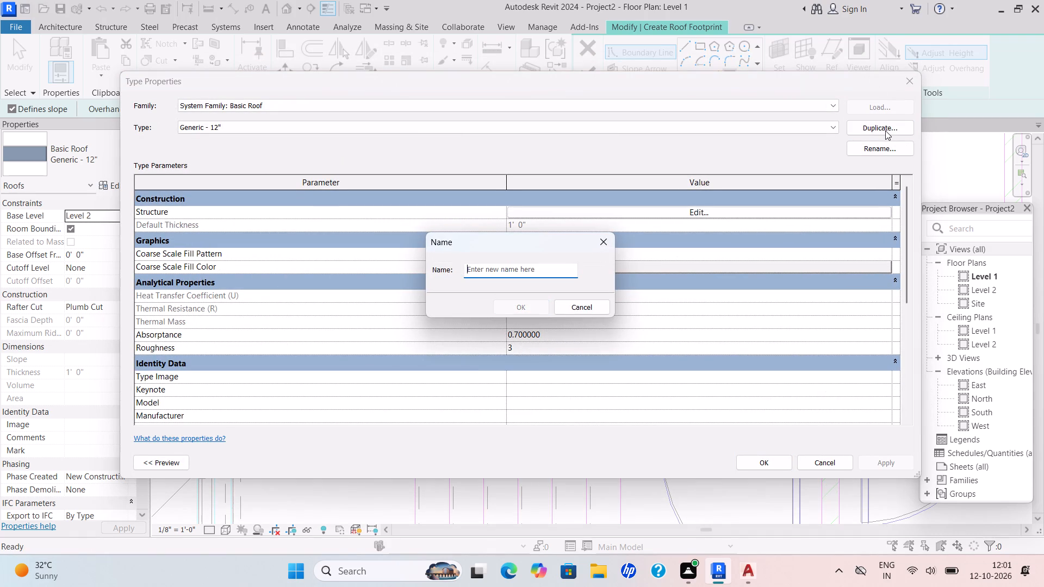
type("ROOF 6\"")
key("Return")
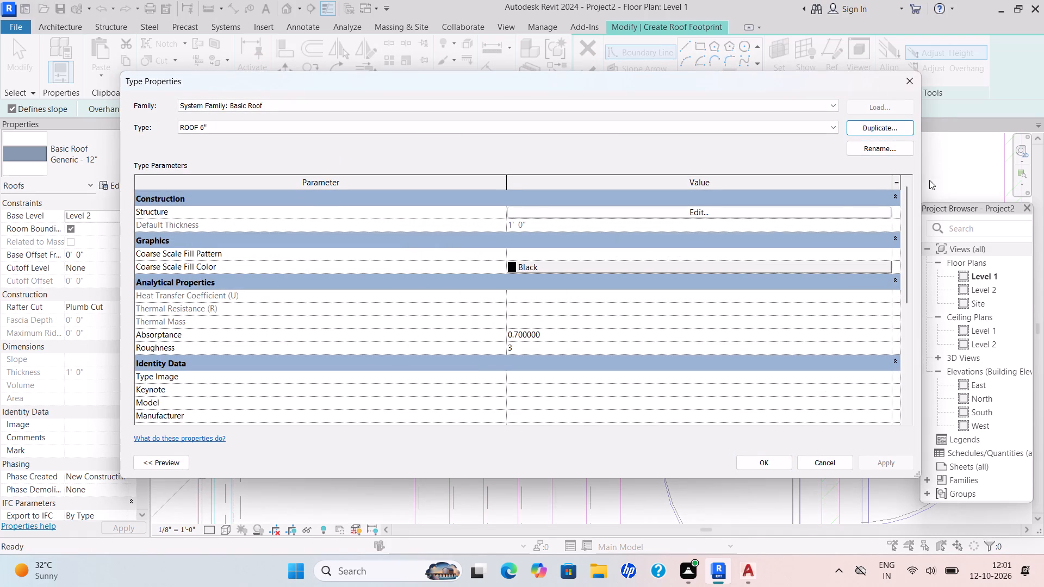
Set the structure layer thickness of the ROOF 6" type to 6" and apply the type changes.
left_click(692, 212)
left_click_drag(555, 209, 505, 225)
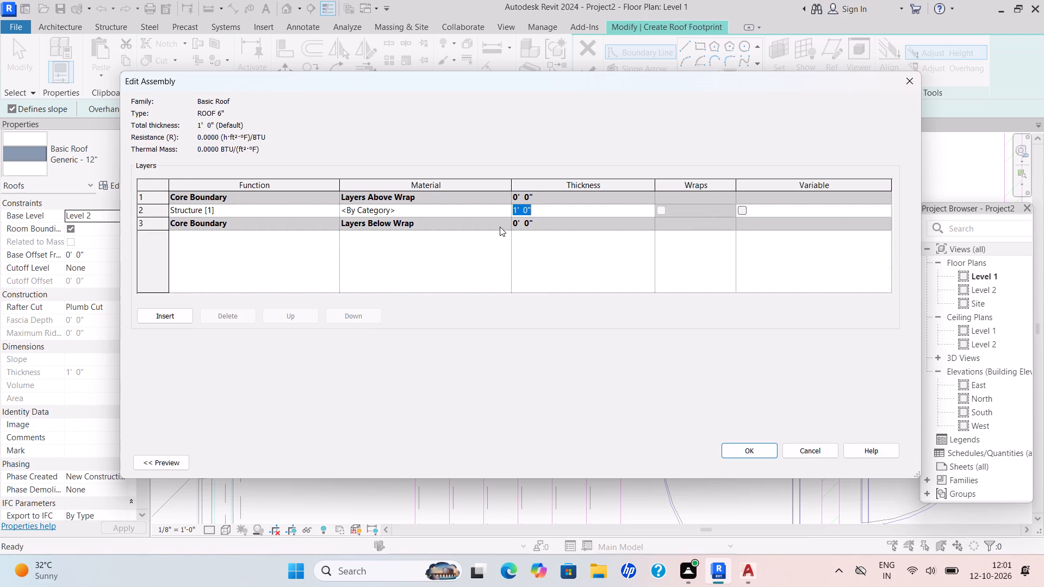
key("BackSpace")
type("6\"")
key("Return")
left_click(767, 445)
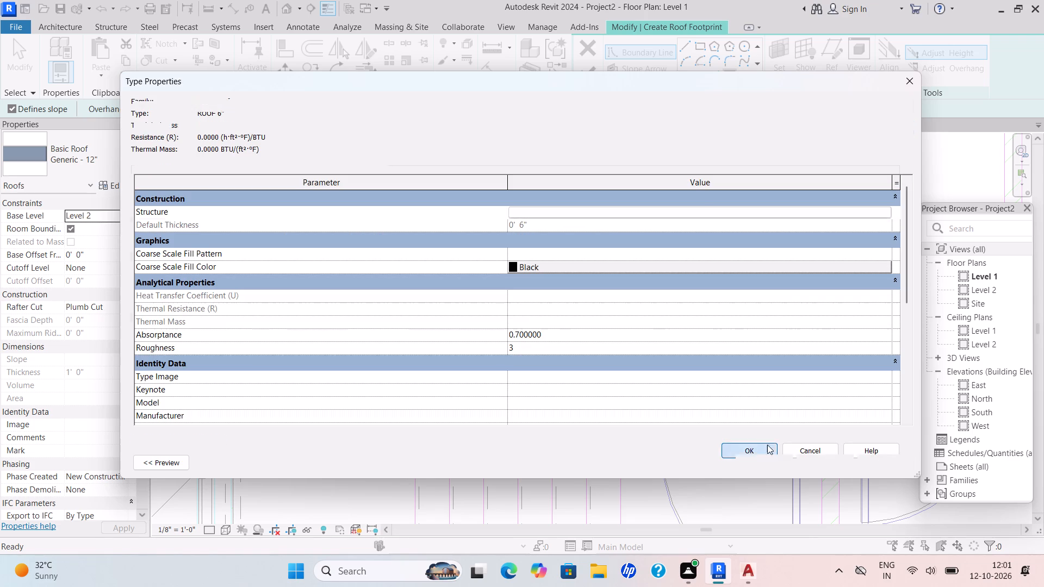
left_click(873, 459)
left_click(780, 464)
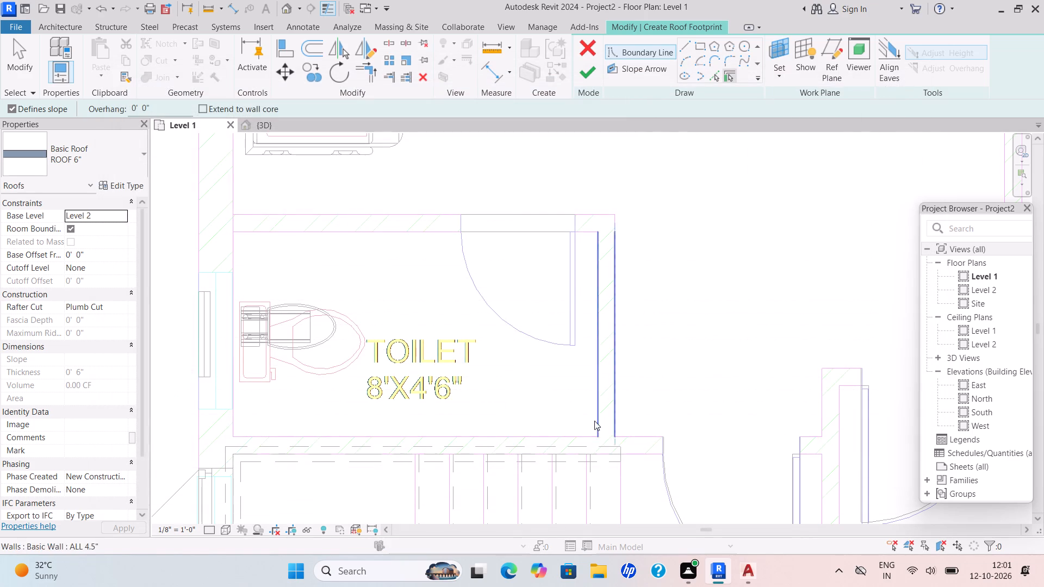
Sketch a non-sloping rectangular roof boundary around the house, offset 3' outward from the opposite outer wall corners.
scroll(586, 409, "down", 5)
scroll(298, 326, "down", 4)
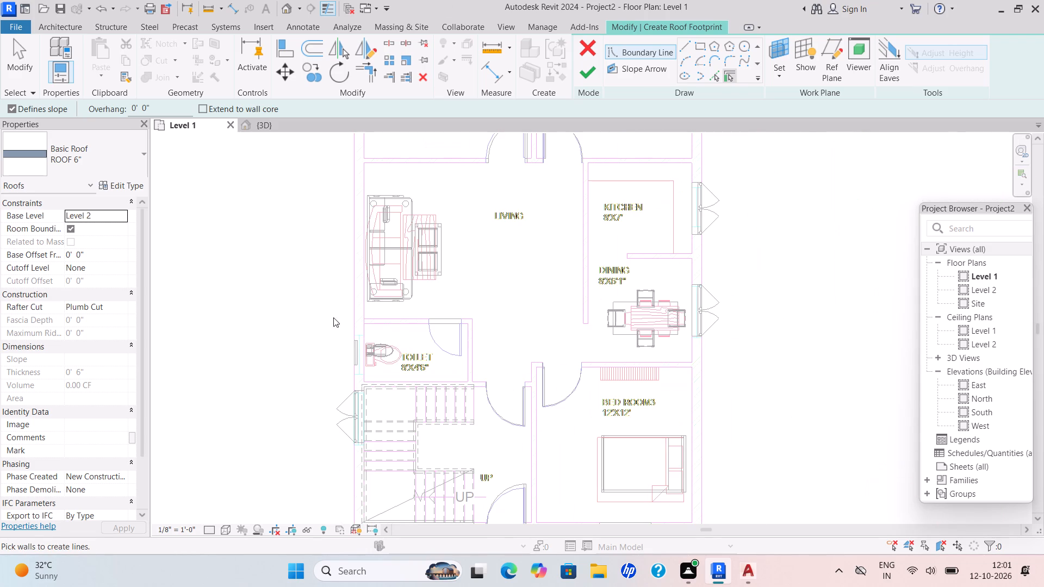
left_click(698, 52)
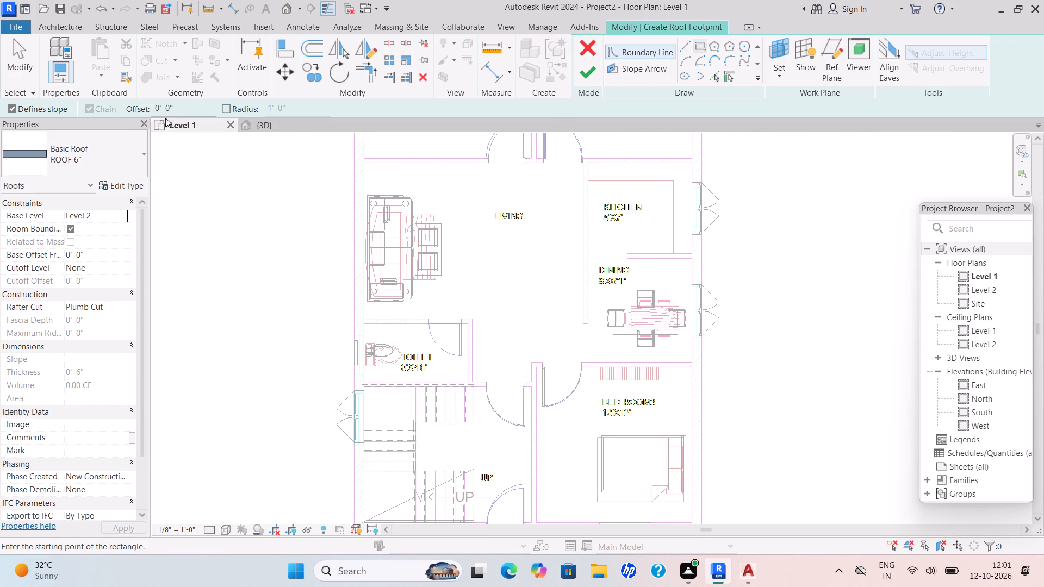
left_click(14, 110)
left_click_drag(176, 109, 153, 115)
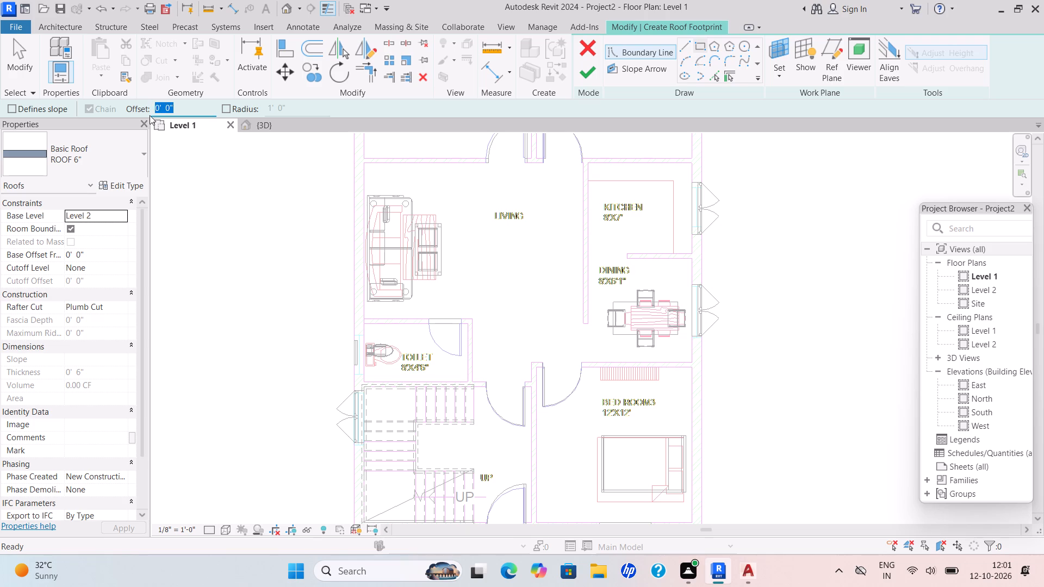
key("BackSpace")
type("3'")
key("Return")
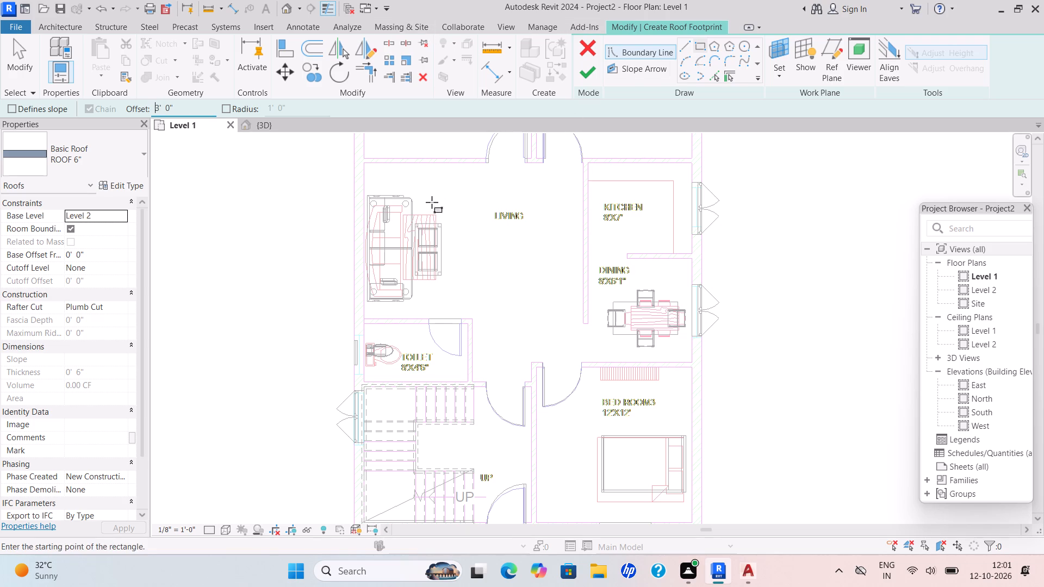
scroll(433, 202, "down", 4)
middle_click_drag(433, 236, 433, 265)
middle_click_drag(393, 191, 403, 278)
scroll(395, 200, "down", 1)
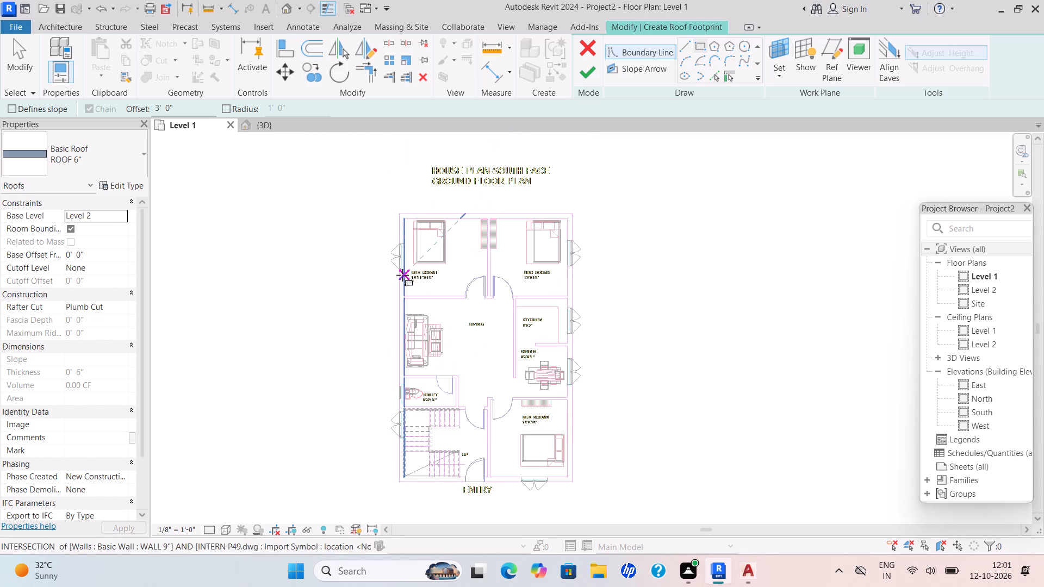
scroll(398, 213, "up", 4)
left_click(399, 215)
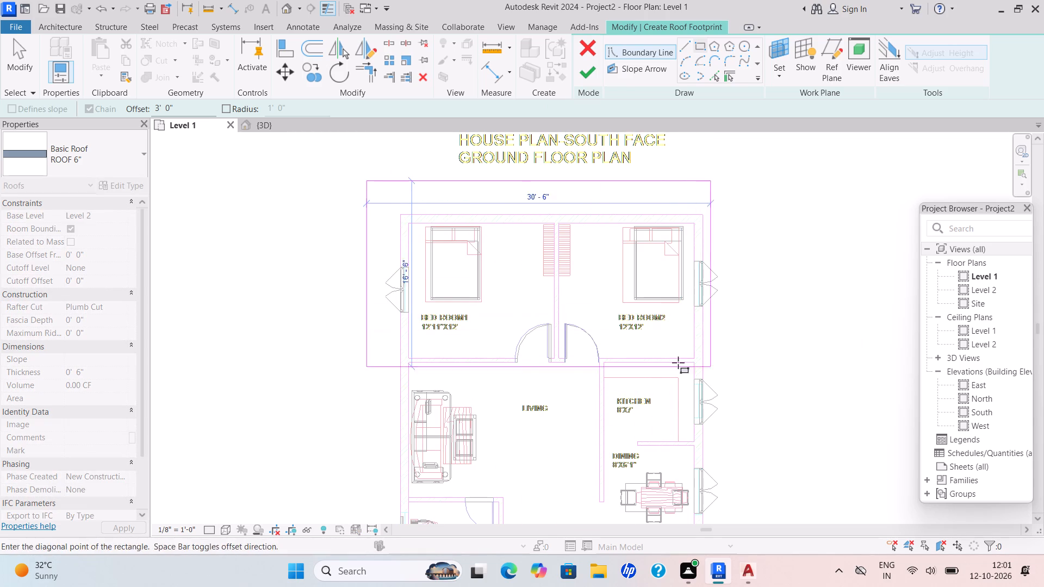
scroll(694, 420, "down", 4)
middle_click_drag(694, 420, 694, 260)
scroll(692, 414, "up", 5)
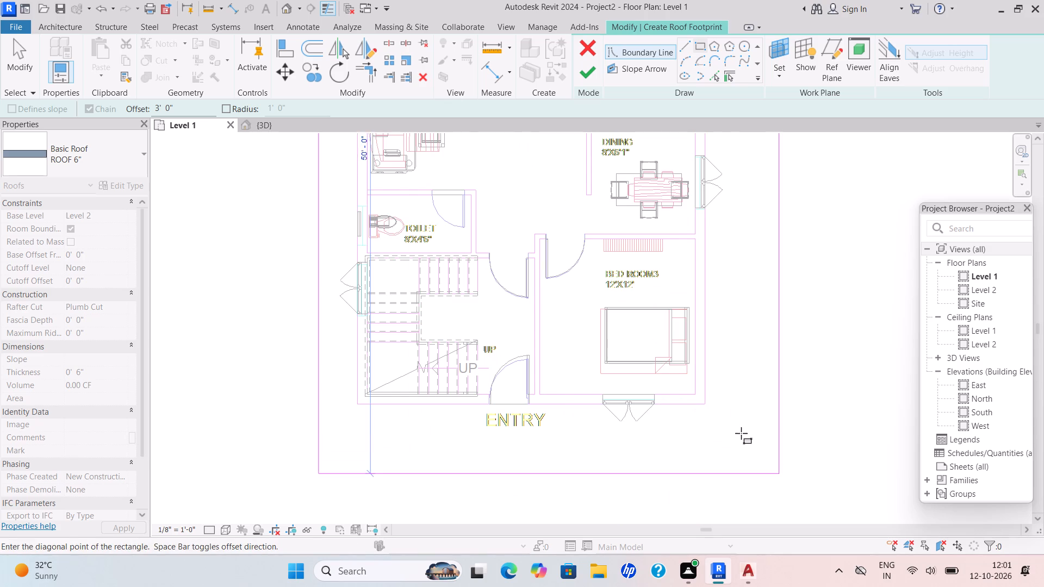
left_click(706, 408)
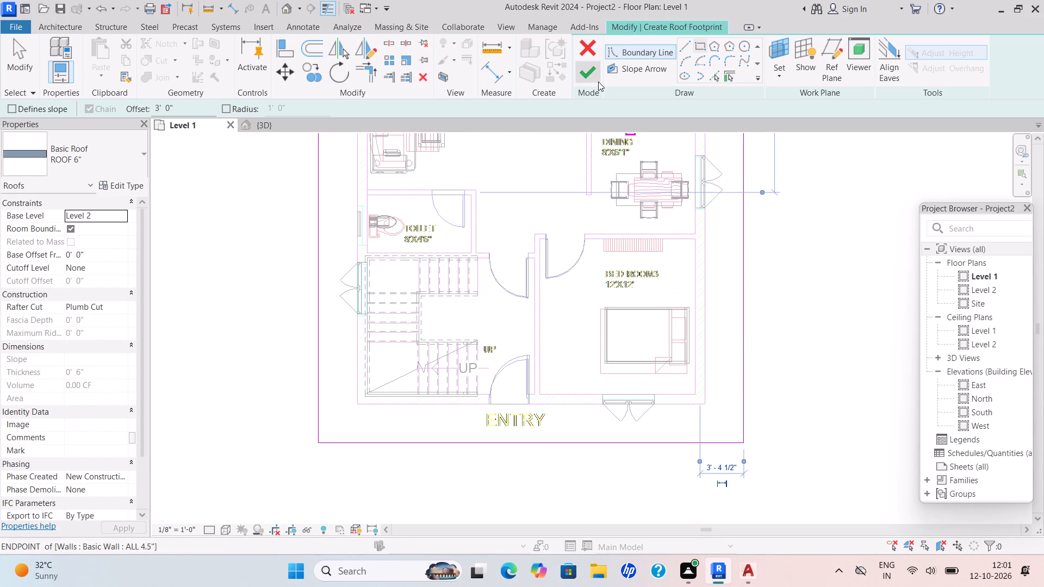
Finish the roof footprint, attach the highlighted walls to the roof, and check it in the 3D view.
left_click(598, 82)
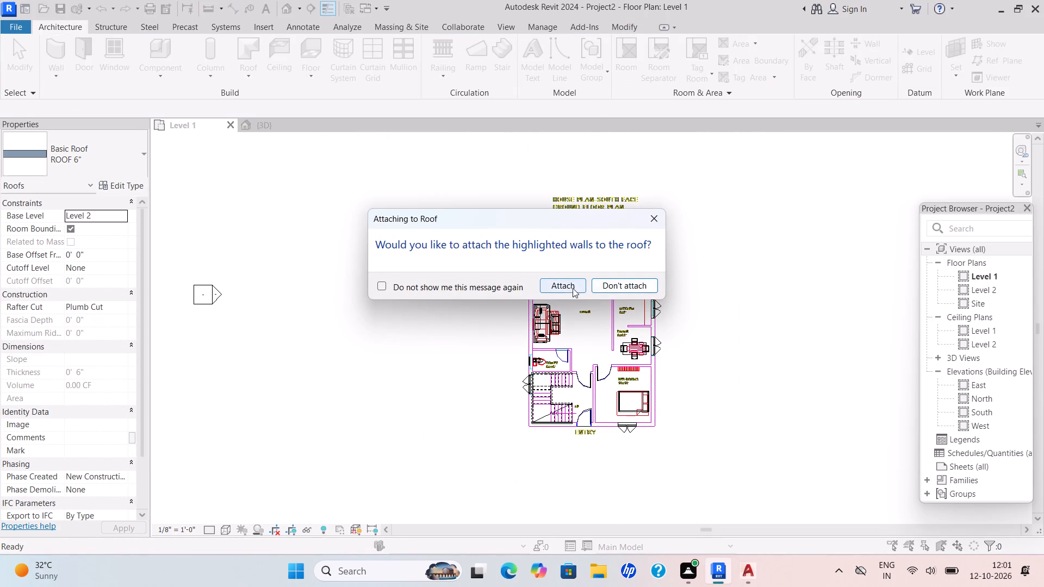
left_click(573, 288)
scroll(648, 318, "down", 4)
middle_click_drag(648, 318, 643, 388)
key("Escape")
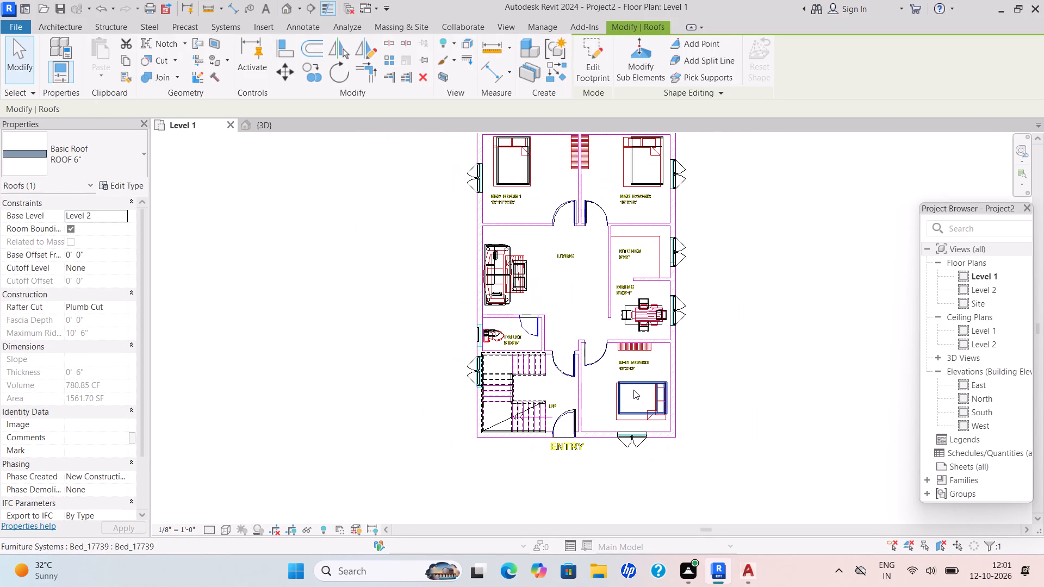
left_click(278, 127)
scroll(361, 208, "down", 2)
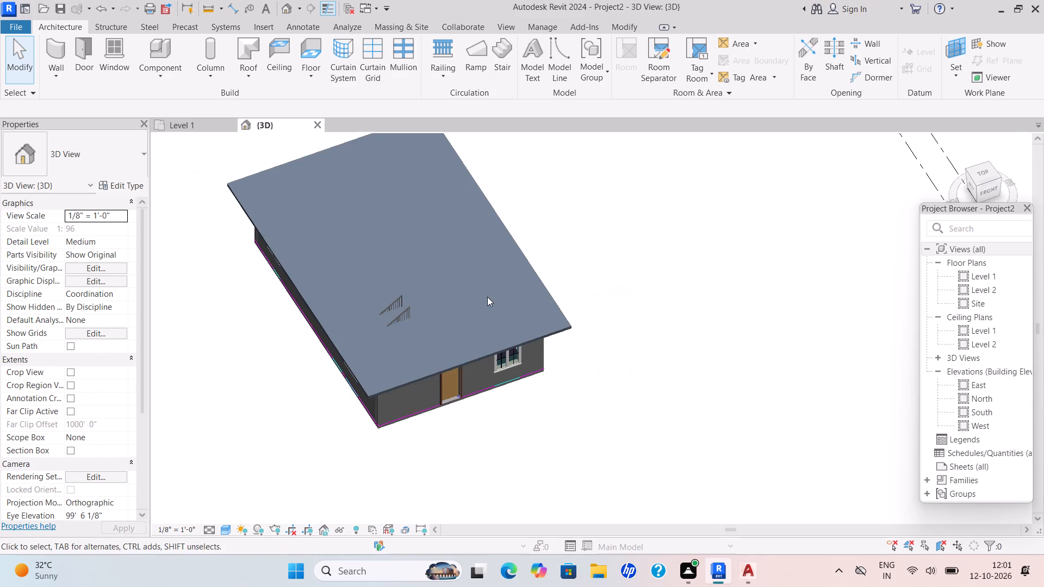
key("Escape")
scroll(487, 297, "up", 1)
middle_click(490, 311)
scroll(493, 311, "up", 1, "shift")
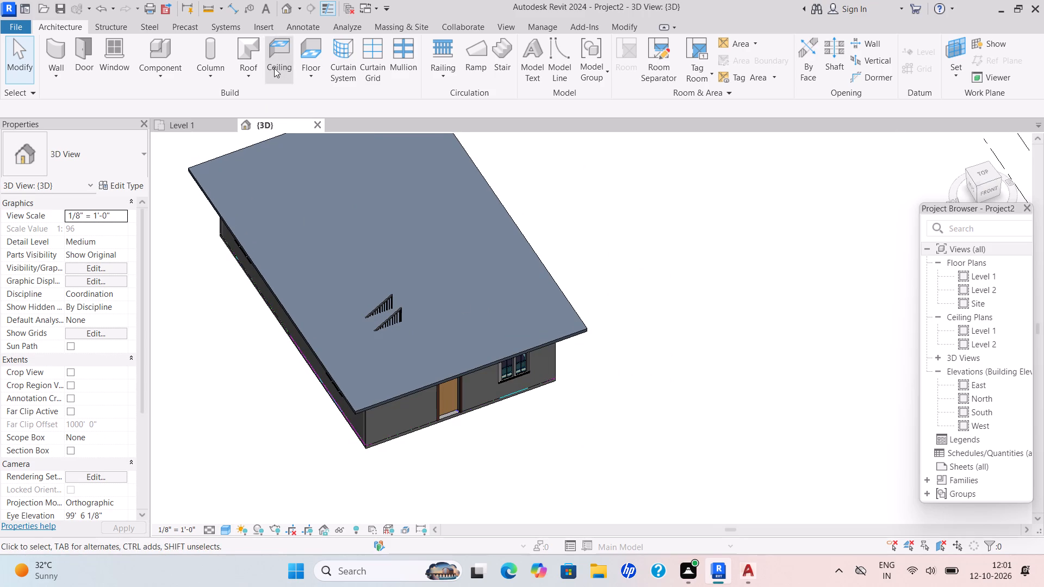
Start a railing path sketch in the Level 1 plan with a 3' drawing offset, base level Level 2 and base offset 3'.
left_click(216, 120)
left_click(453, 55)
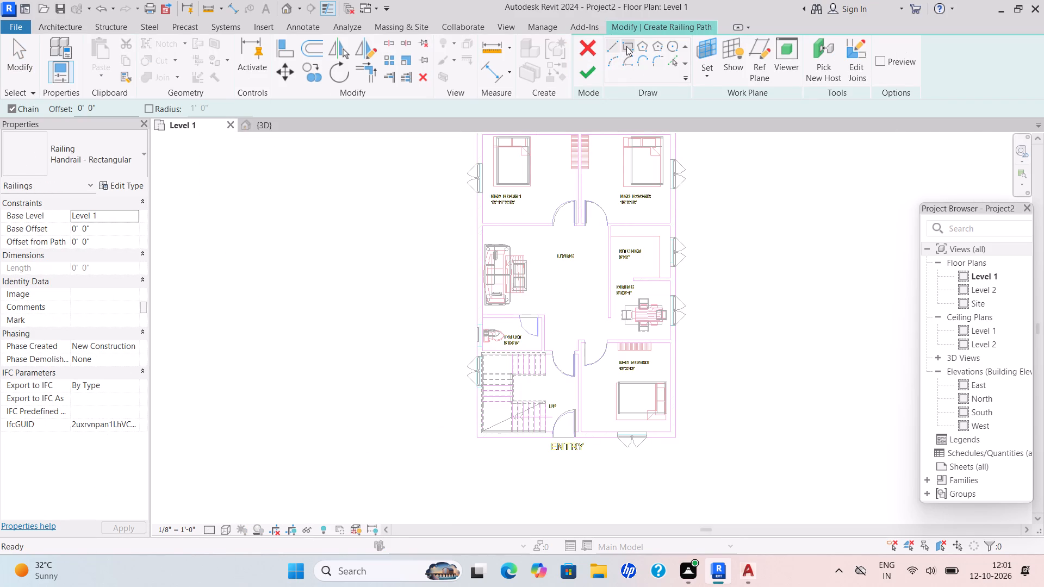
left_click(626, 46)
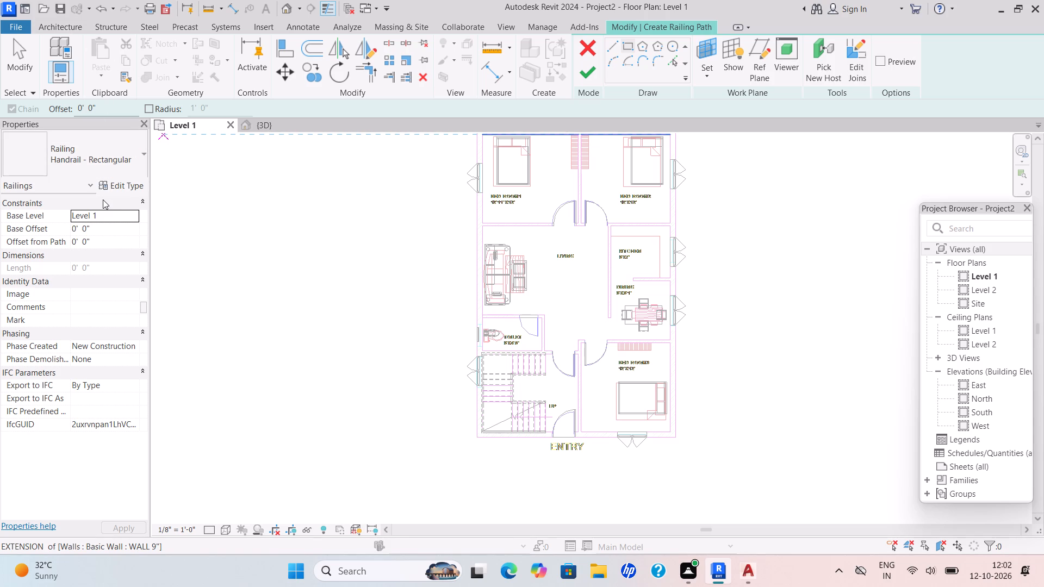
left_click_drag(98, 108, 73, 109)
key("BackSpace")
type("3'")
key("Return")
left_click(126, 216)
left_click(133, 216)
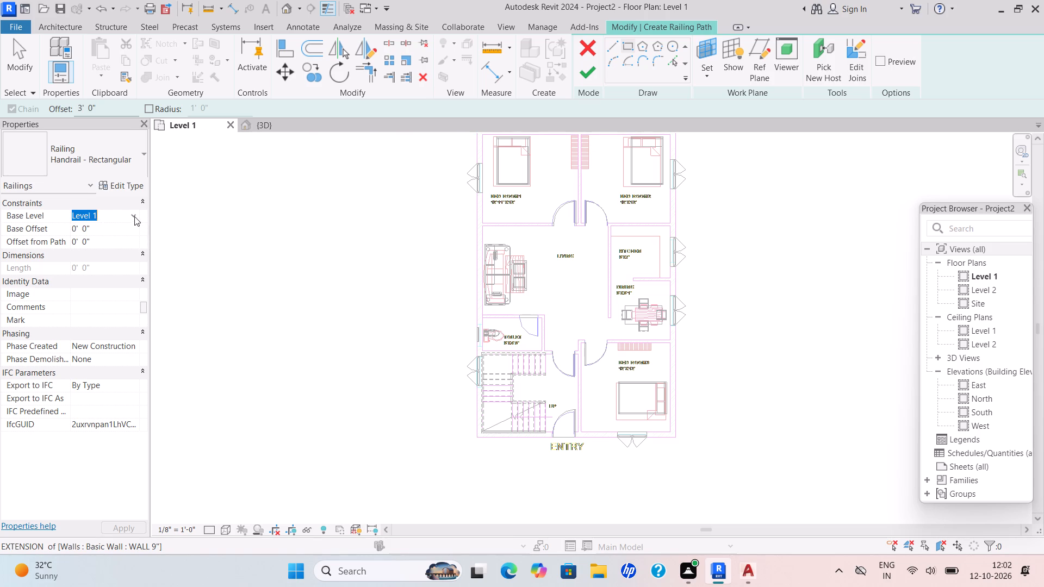
left_click(116, 253)
left_click_drag(104, 232, 82, 234)
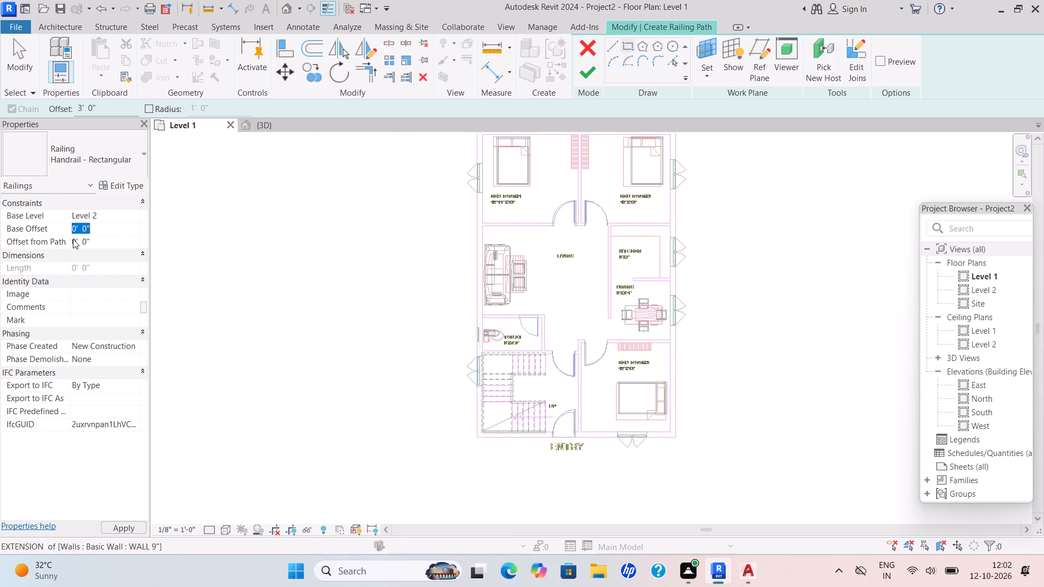
key("BackSpace")
key("3")
key("Return")
key("Return")
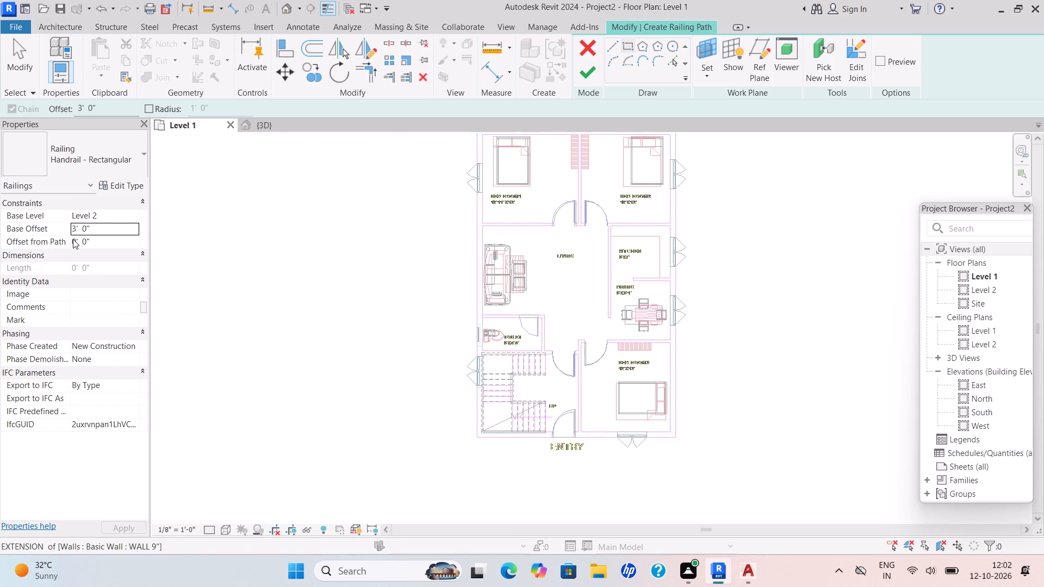
Draw a rectangular railing path around the house, offset 3' outside the outer wall corners, and finish the sketch.
left_click(626, 42)
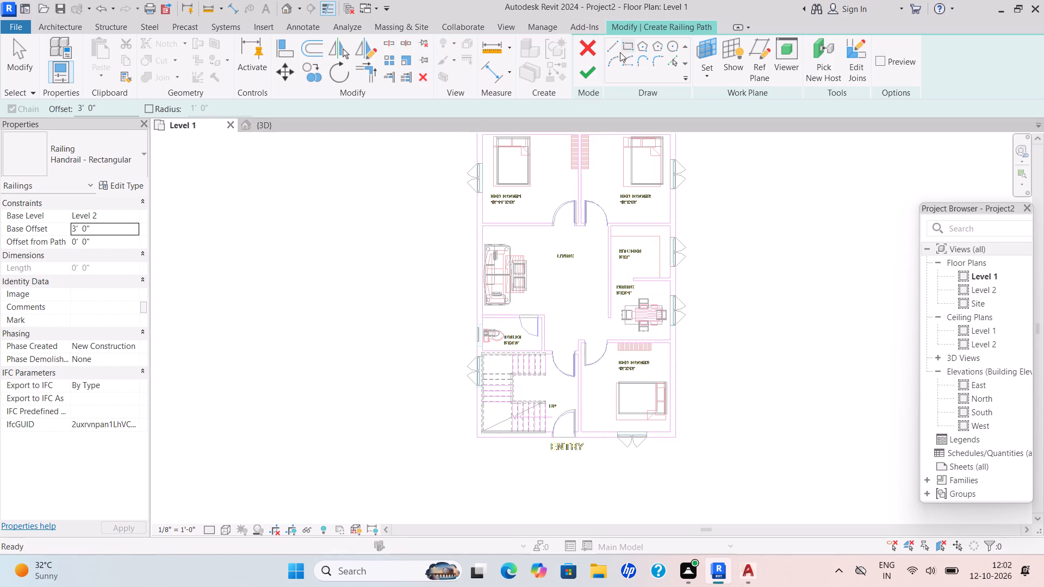
scroll(623, 343, "down", 5)
middle_click(548, 377)
scroll(539, 220, "up", 7)
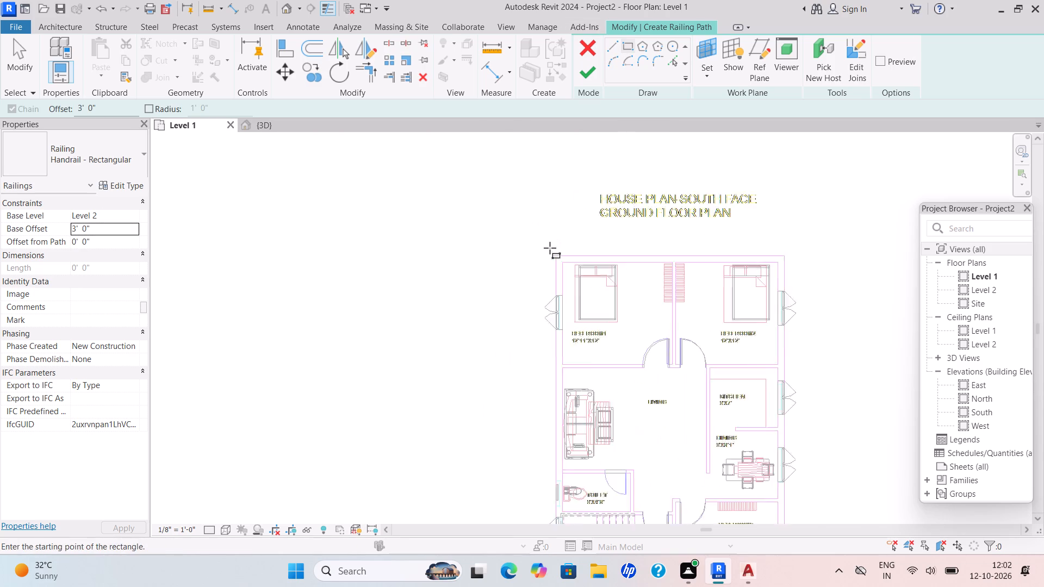
scroll(550, 248, "up", 1)
left_click_drag(558, 255, 574, 276)
scroll(838, 425, "down", 4)
middle_click_drag(838, 425, 702, 239)
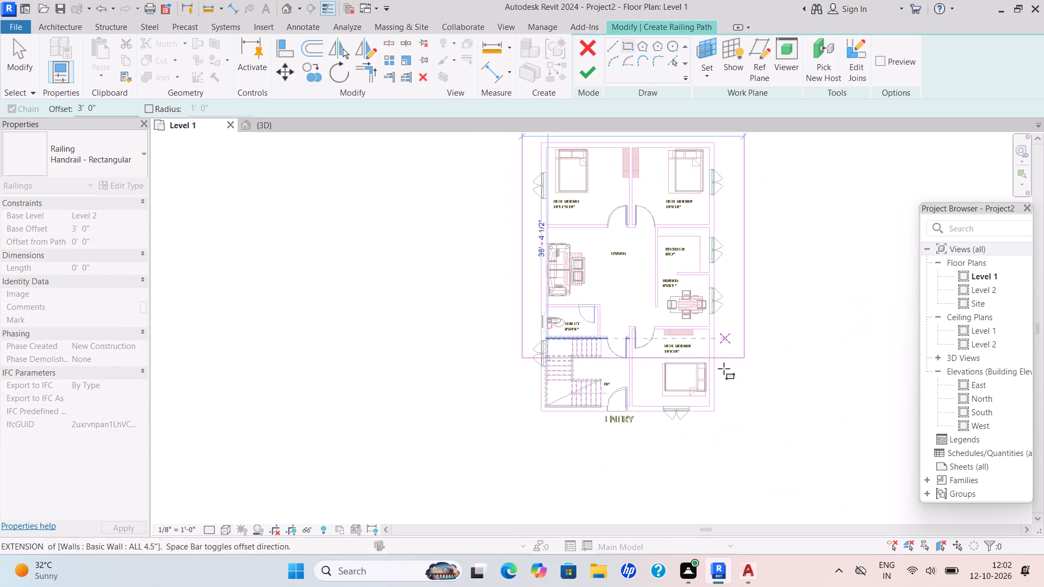
left_click(720, 414)
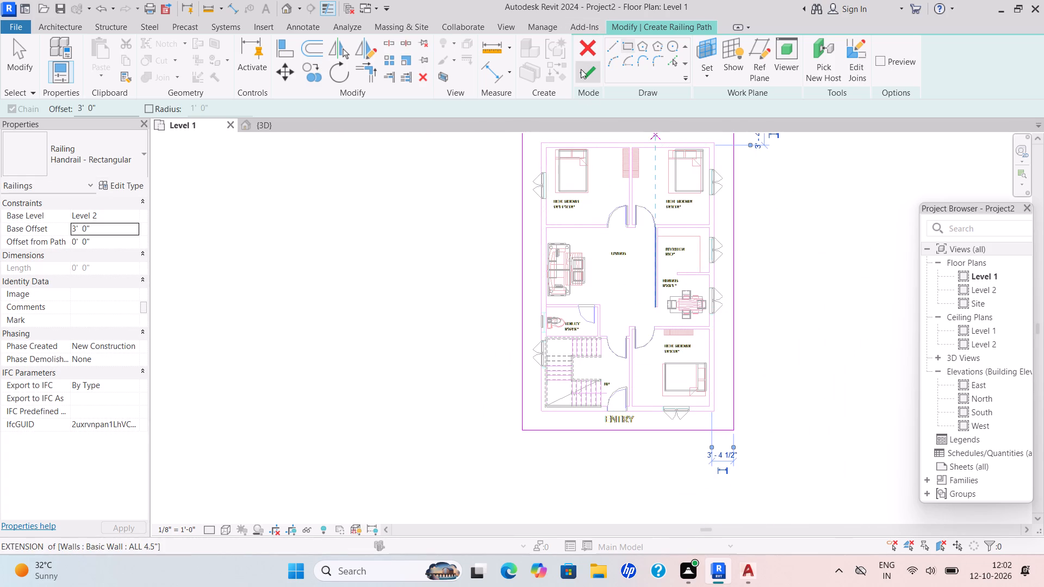
left_click(581, 69)
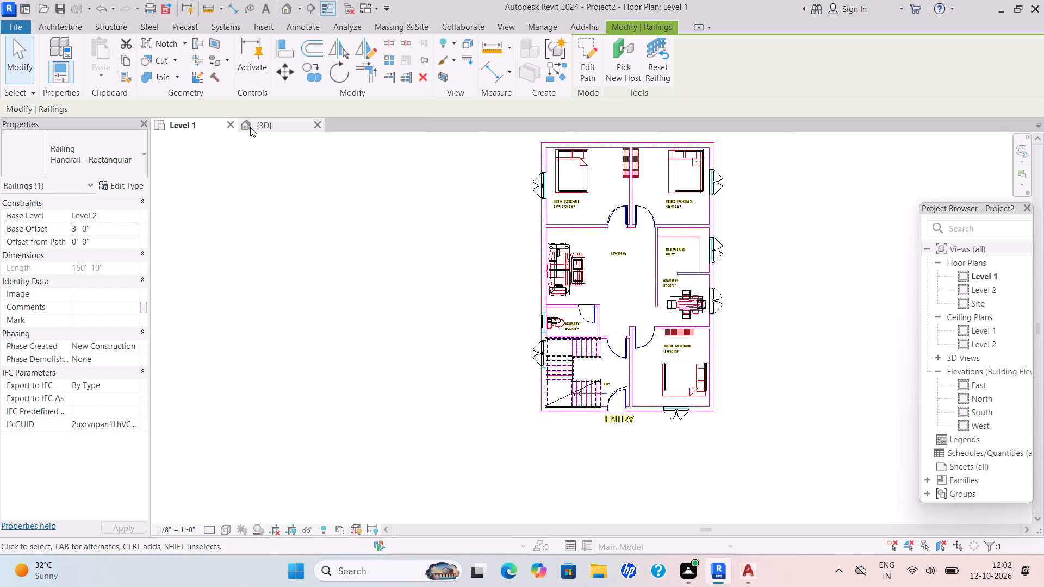
Examine how the new railing sits relative to the roof in the 3D view, looking from several sides.
left_click(255, 124)
scroll(355, 152, "down", 2)
scroll(386, 226, "up", 4)
scroll(400, 240, "down", 3)
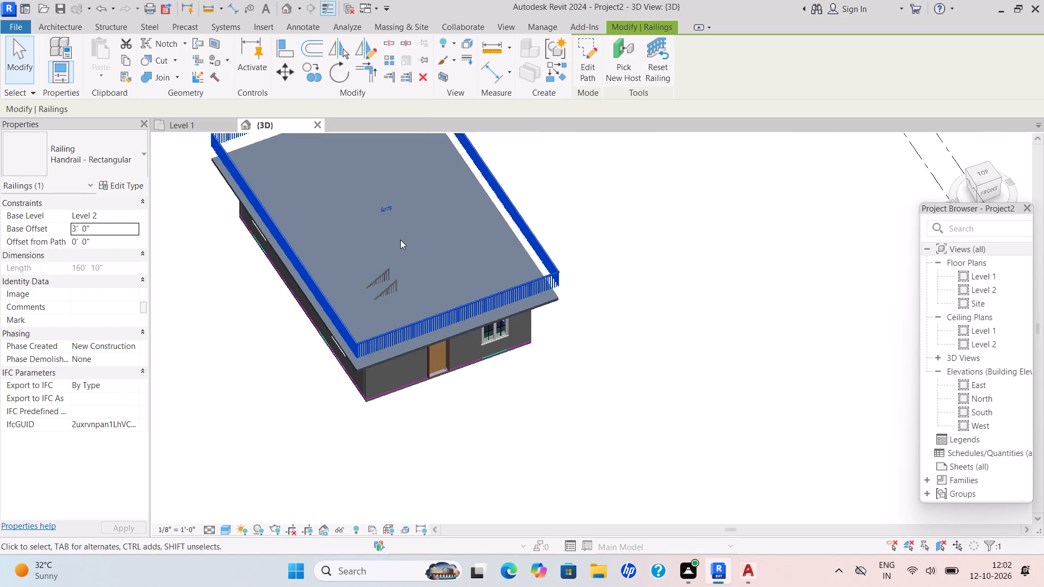
key("Escape")
scroll(404, 276, "down", 4)
middle_click_drag(493, 297, 496, 297, "shift")
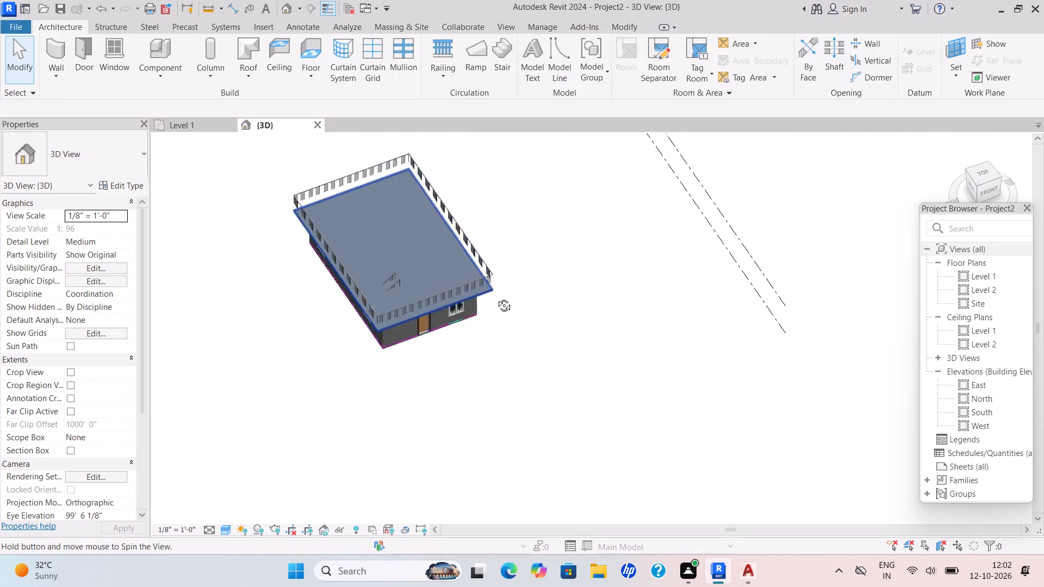
middle_click_drag(496, 297, 400, 283, "shift")
scroll(411, 292, "up", 5)
middle_click_drag(445, 314, 381, 253, "shift")
scroll(407, 252, "down", 3)
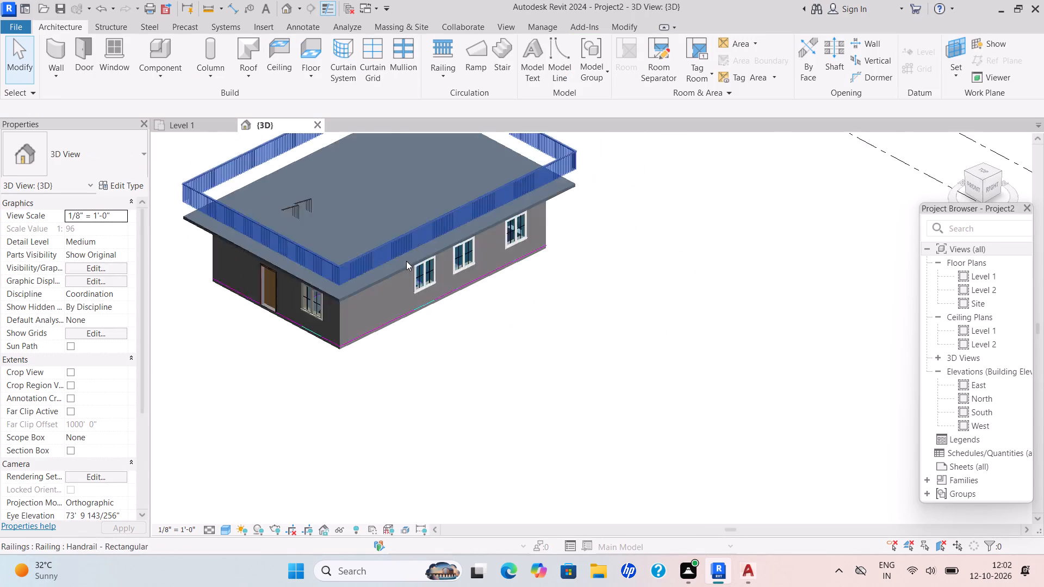
middle_click_drag(429, 263, 385, 296)
scroll(468, 227, "up", 4)
middle_click_drag(477, 239, 484, 249, "shift")
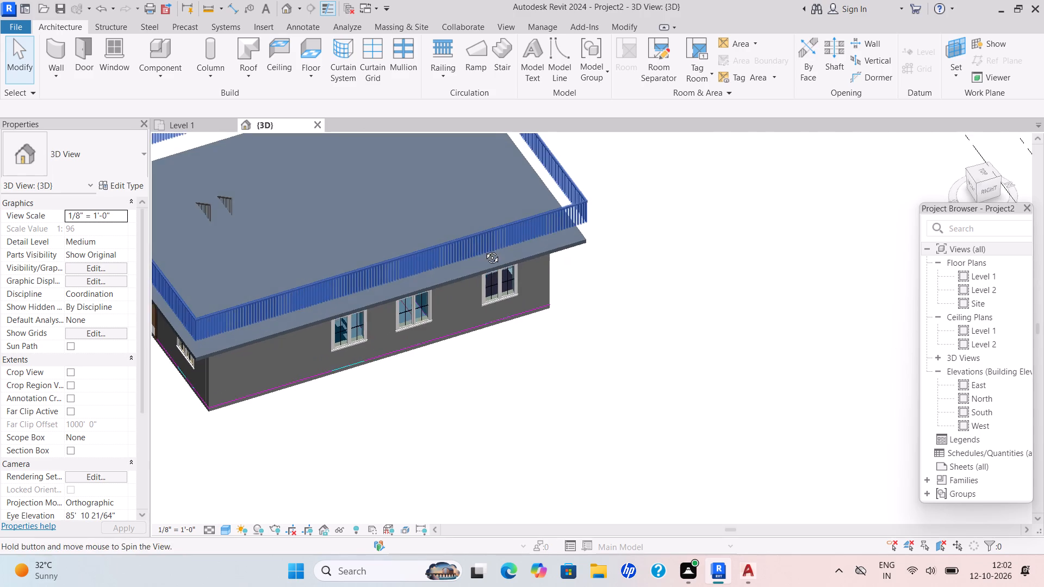
middle_click_drag(484, 249, 504, 240, "shift")
scroll(505, 239, "down", 7, "shift")
middle_click_drag(529, 204, 582, 151, "shift")
middle_click_drag(474, 232, 555, 192, "shift")
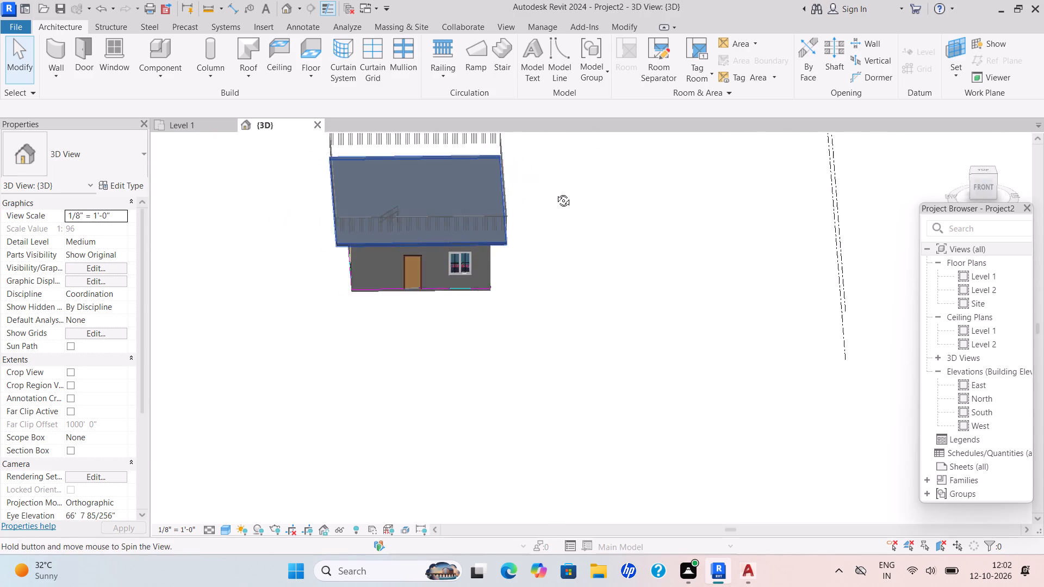
middle_click_drag(555, 192, 570, 178, "shift")
scroll(570, 179, "up", 1, "shift")
scroll(484, 187, "up", 3)
scroll(333, 240, "up", 2)
middle_click_drag(330, 239, 346, 187)
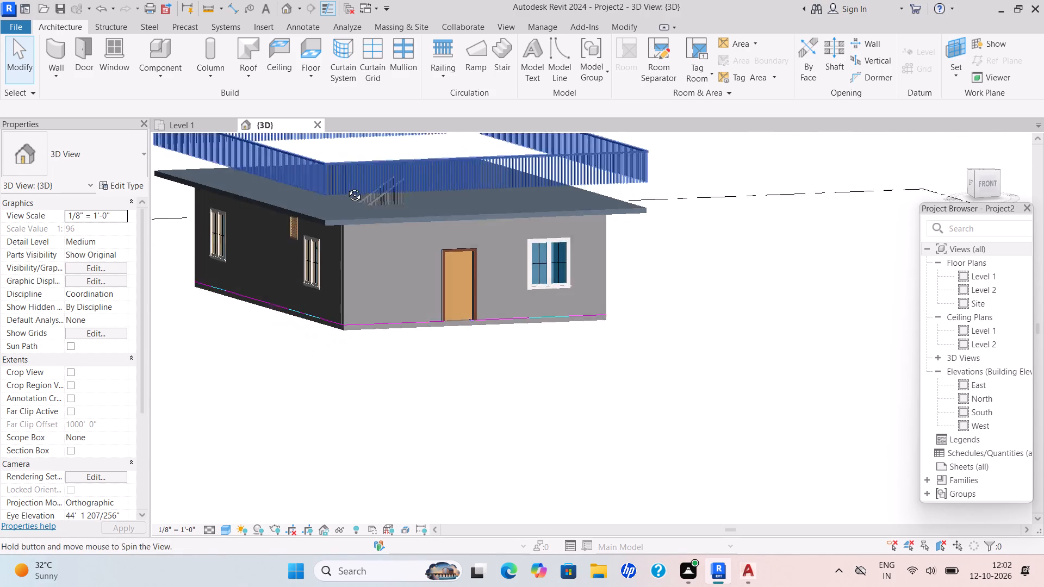
middle_click_drag(346, 187, 349, 183)
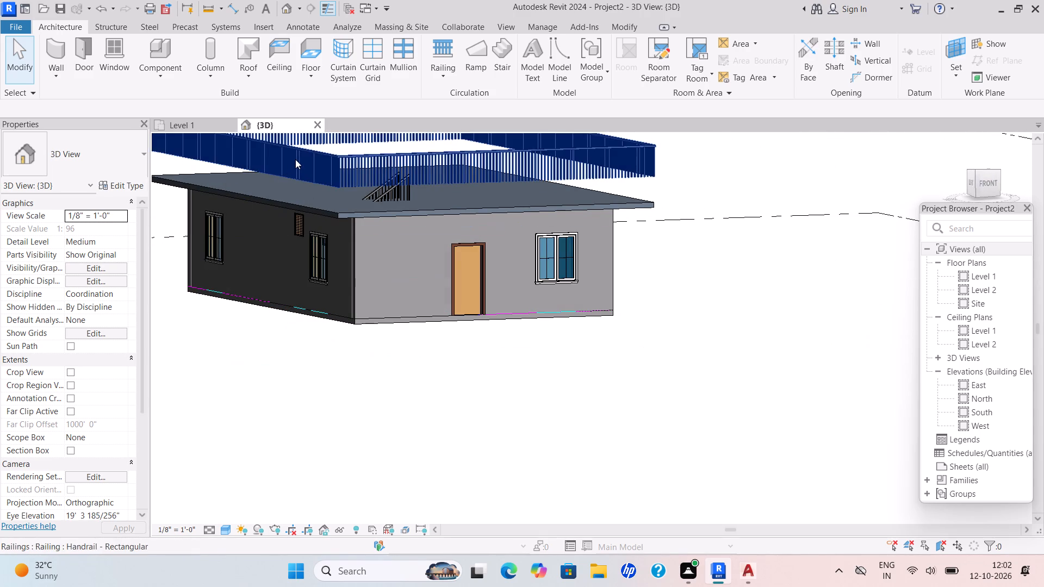
Change the new railing's base level to Level 1 and its base offset to 6".
left_click(295, 159)
scroll(137, 222, "up", 4)
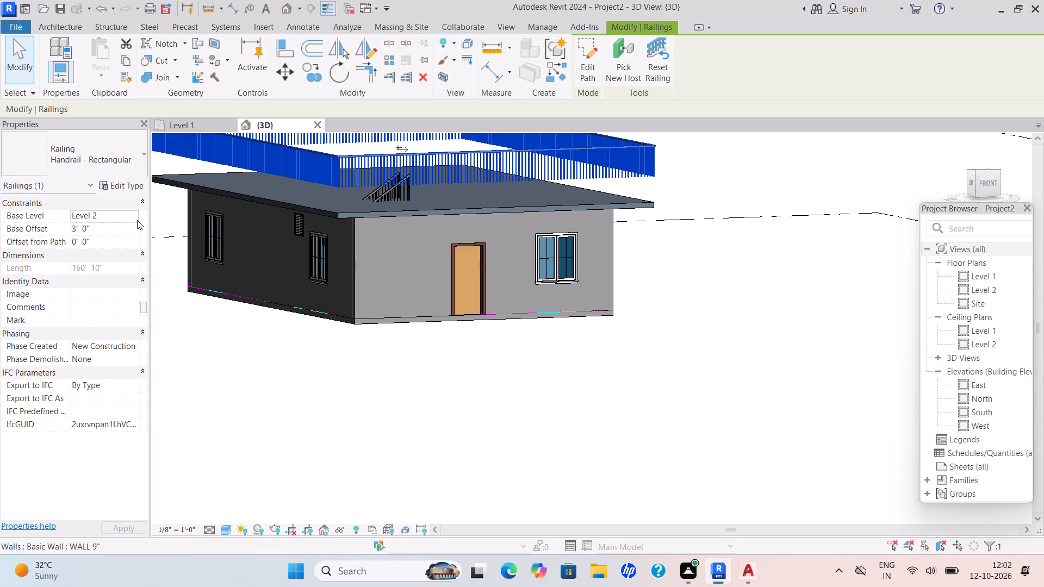
left_click(134, 215)
left_click(109, 244)
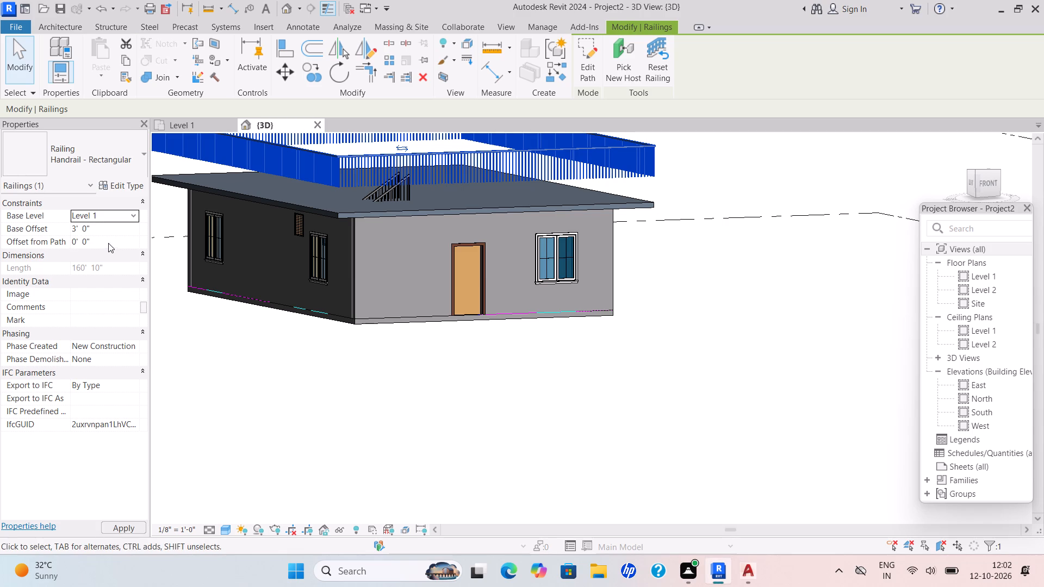
left_click_drag(107, 233, 60, 240)
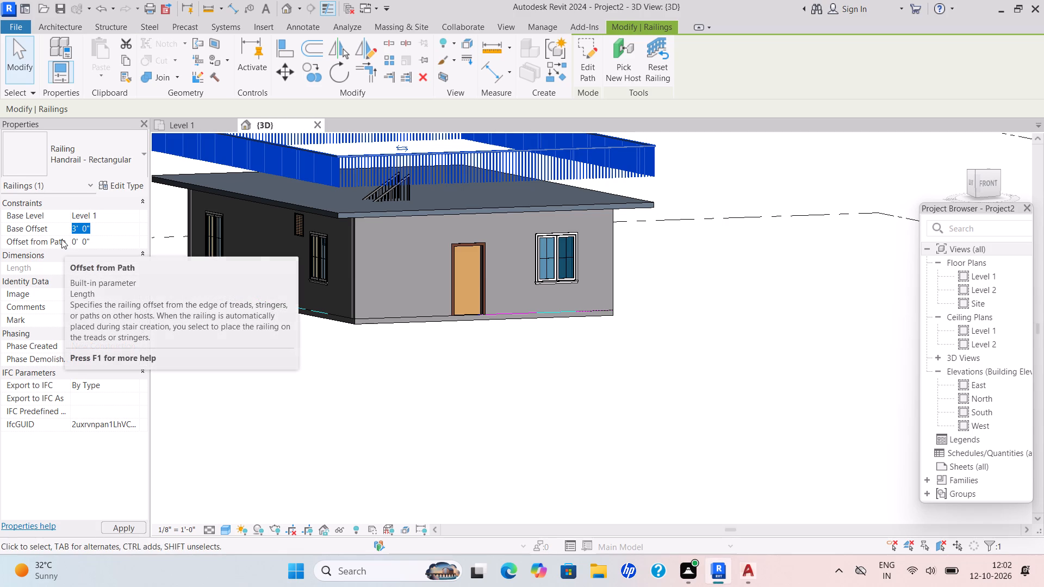
key("BackSpace")
type("6\"")
key("Return")
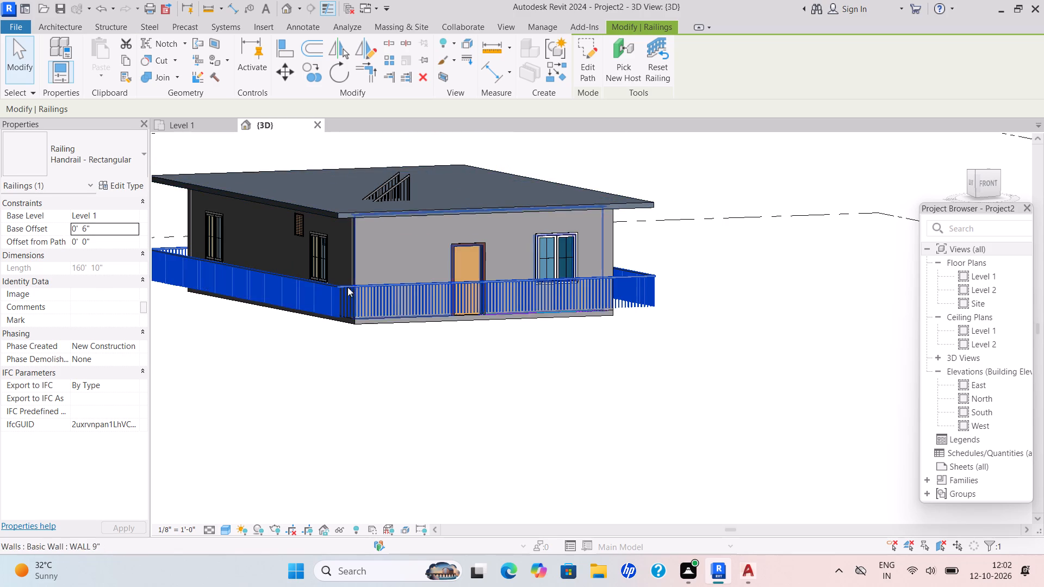
Set the railing's base level to Level 2 and check it against the roof in 3D.
left_click(135, 215)
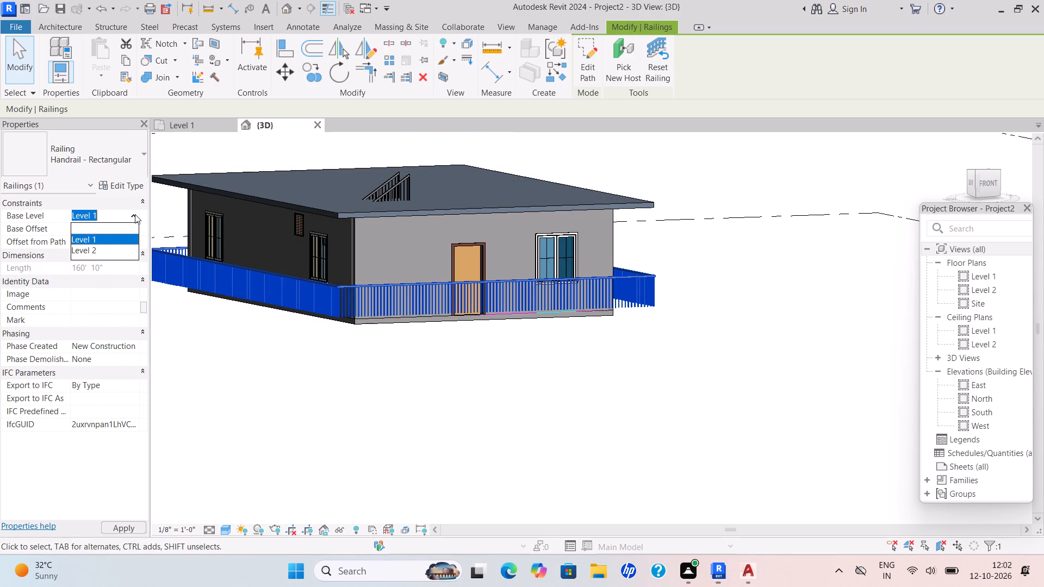
left_click(119, 254)
scroll(544, 138, "down", 3)
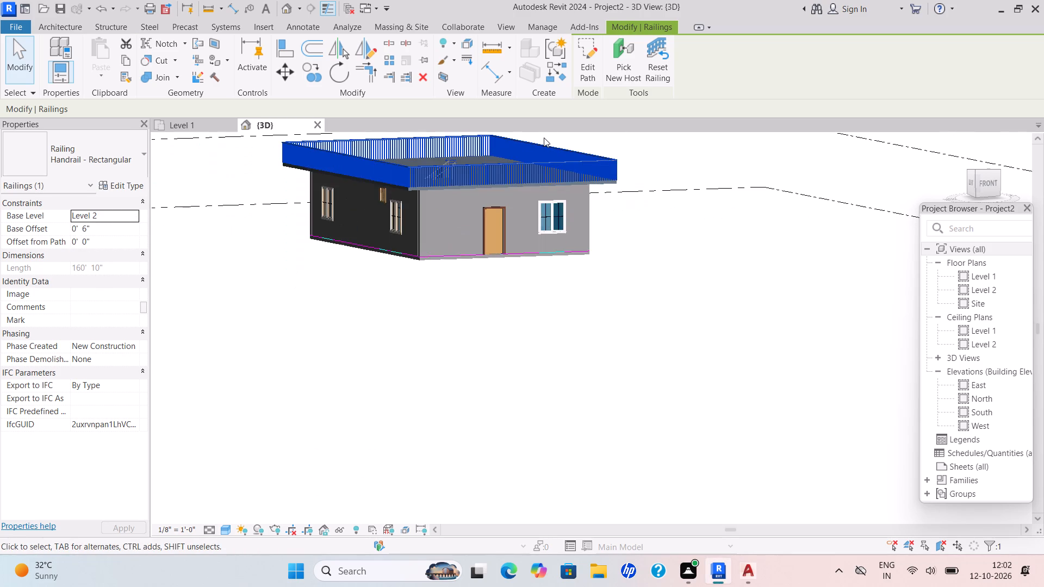
key("Escape")
scroll(542, 172, "down", 2)
middle_click_drag(545, 228, 482, 302, "shift")
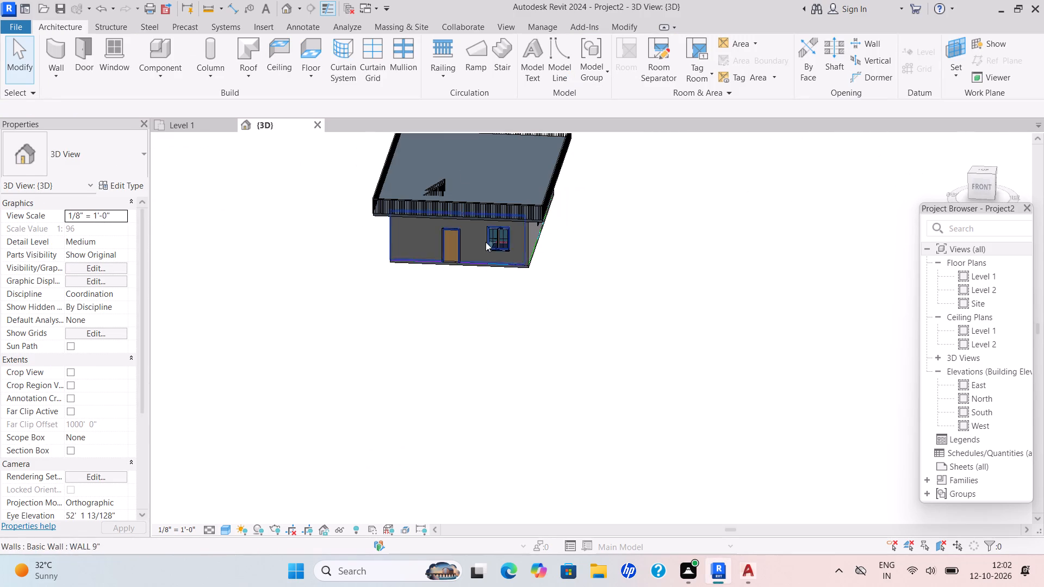
Start a shaft opening sketch in the Level 1 plan and draw an 8'-8" boundary line along the stair's toilet side.
left_click(176, 123)
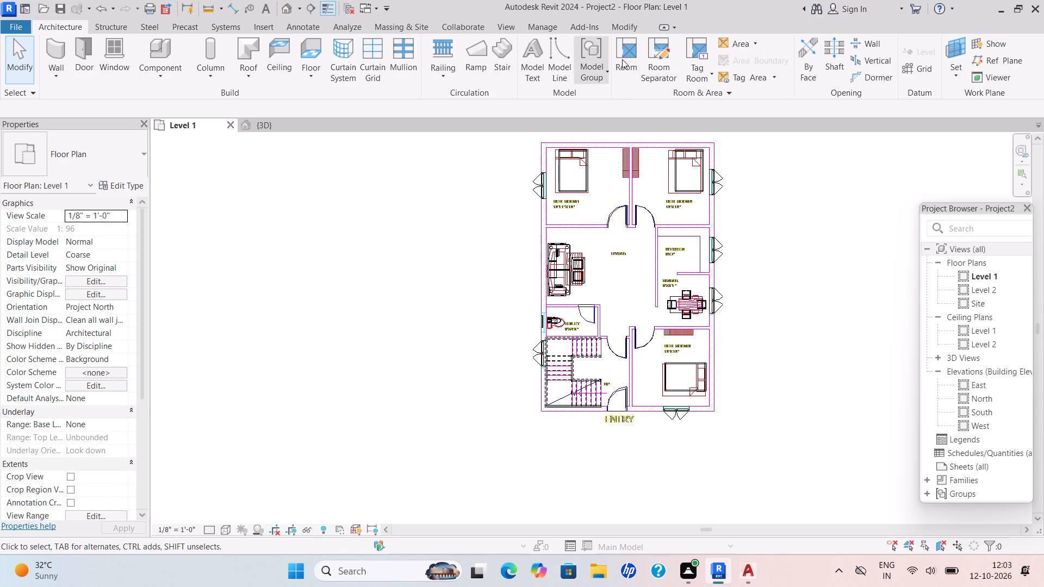
left_click(842, 59)
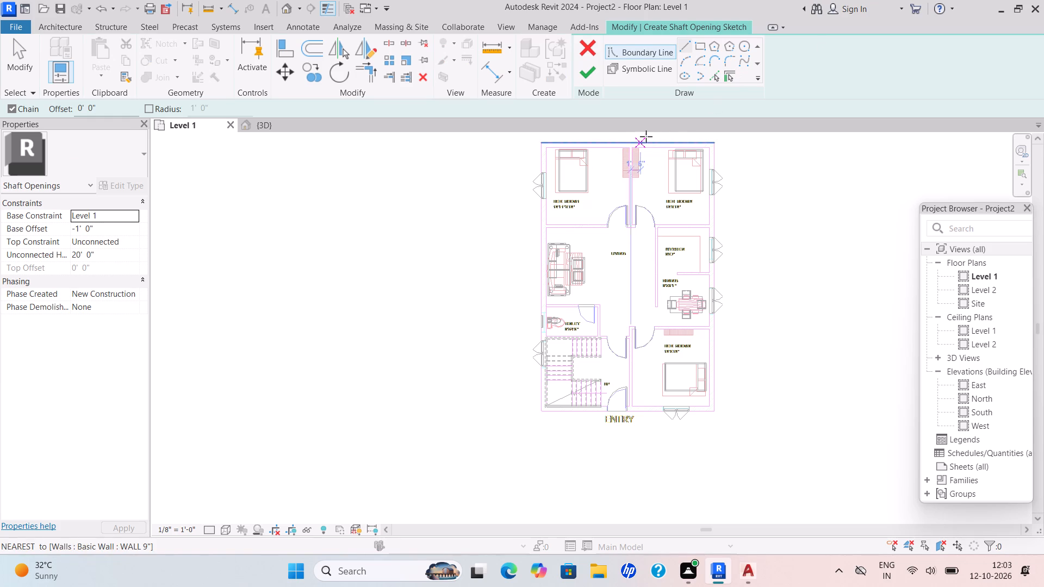
left_click(687, 44)
scroll(588, 344, "up", 2)
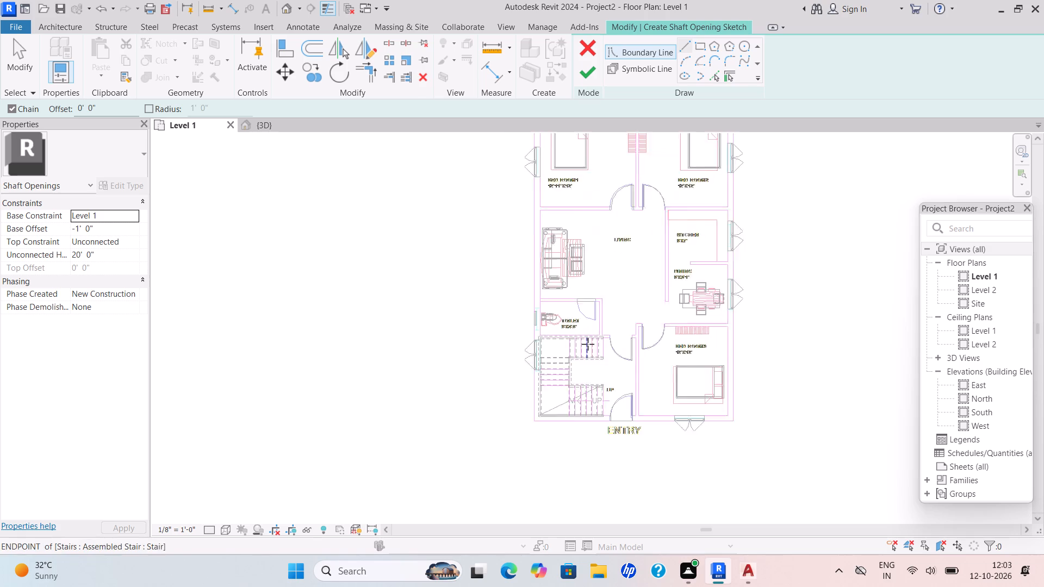
scroll(588, 344, "up", 8)
middle_click_drag(631, 308, 648, 272)
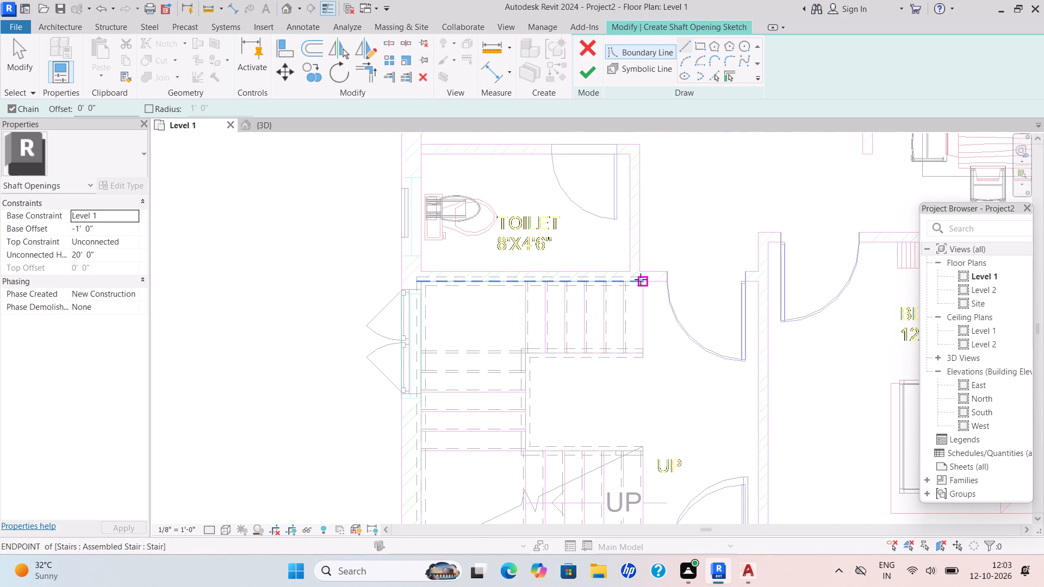
scroll(641, 280, "up", 6)
left_click(647, 272)
scroll(387, 270, "down", 1)
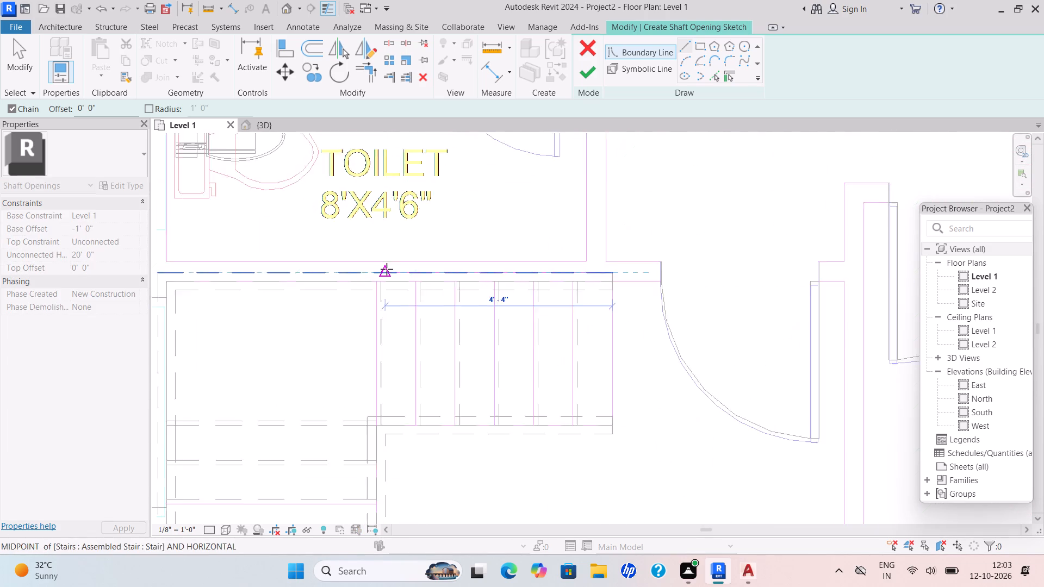
scroll(387, 269, "down", 1)
middle_click_drag(387, 269, 565, 246)
left_click(362, 249)
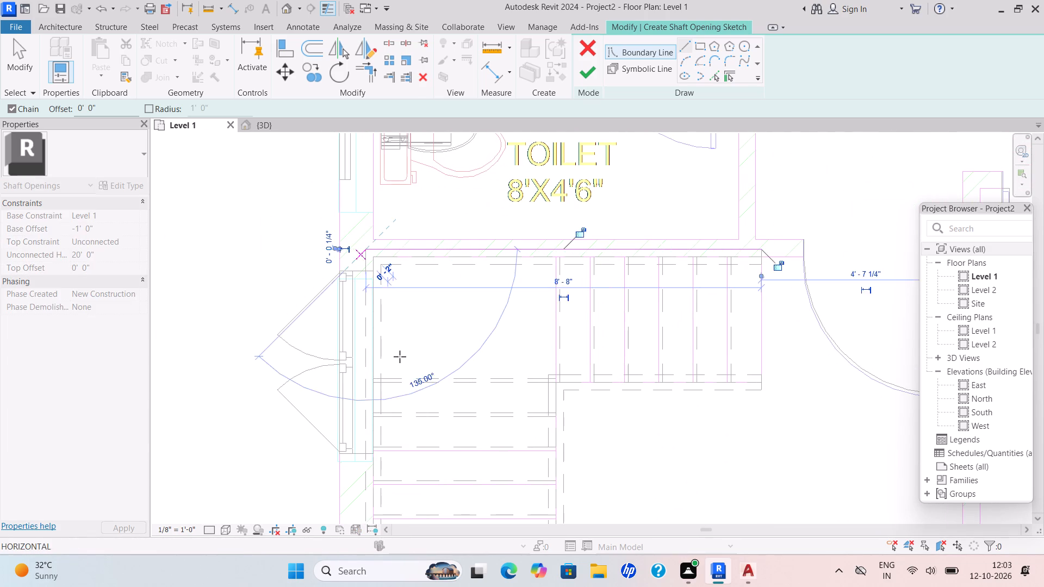
Continue the shaft boundary along the stair's outer wall side and along the entry wall to the end of the lower flight.
scroll(397, 361, "down", 4)
middle_click_drag(395, 361, 398, 220)
scroll(400, 210, "up", 1)
scroll(376, 425, "down", 2)
middle_click_drag(376, 425, 421, 307)
scroll(422, 303, "up", 1)
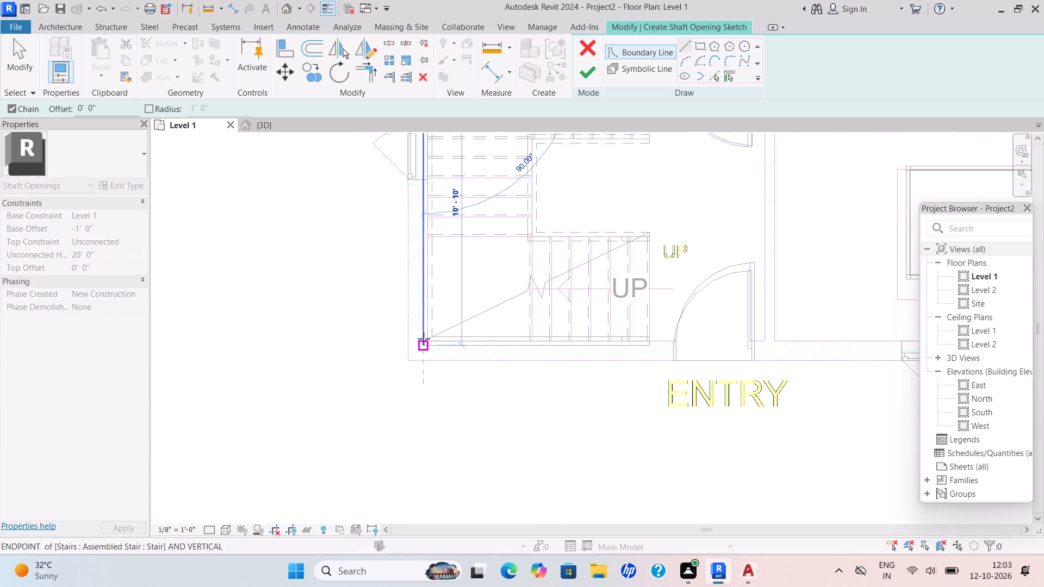
scroll(424, 339, "up", 4)
left_click(423, 355)
scroll(685, 346, "down", 2)
middle_click_drag(685, 346, 527, 344)
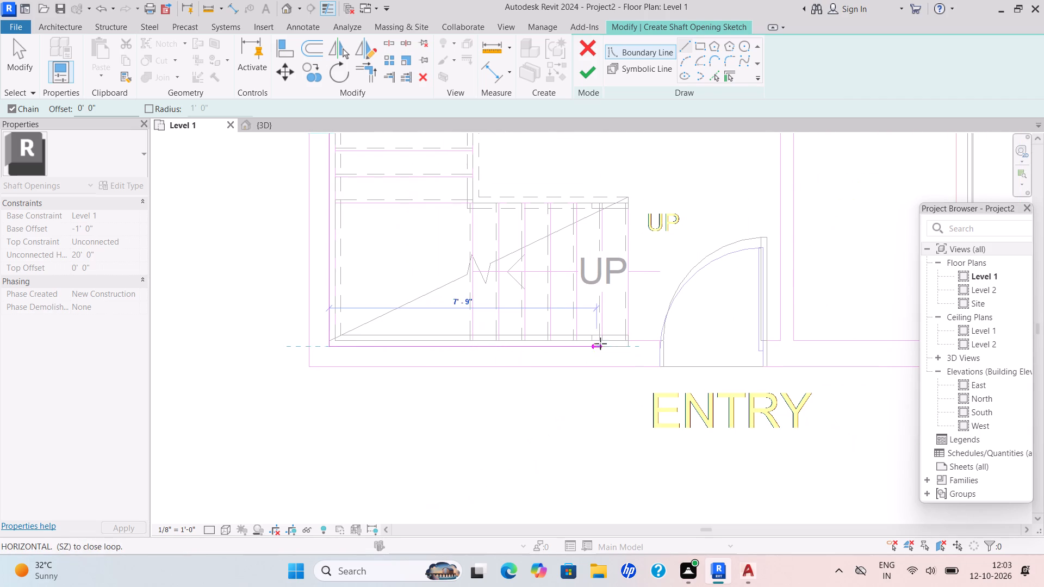
scroll(631, 340, "up", 5)
left_click(624, 352)
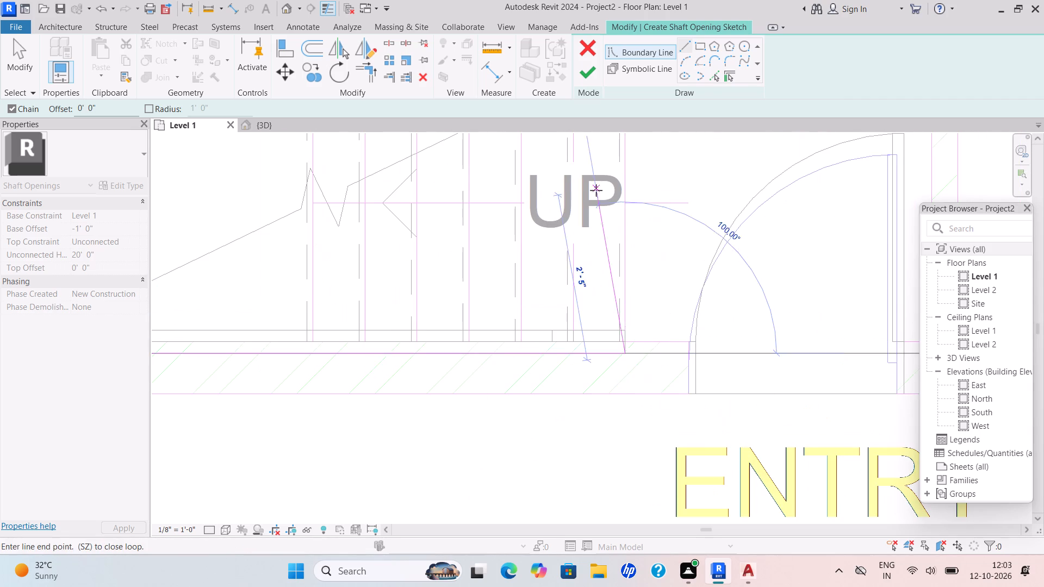
Continue the shaft boundary across the end of the lower flight and back along that flight's inner edge.
scroll(608, 186, "down", 3)
middle_click_drag(608, 195, 595, 292)
scroll(602, 213, "up", 4)
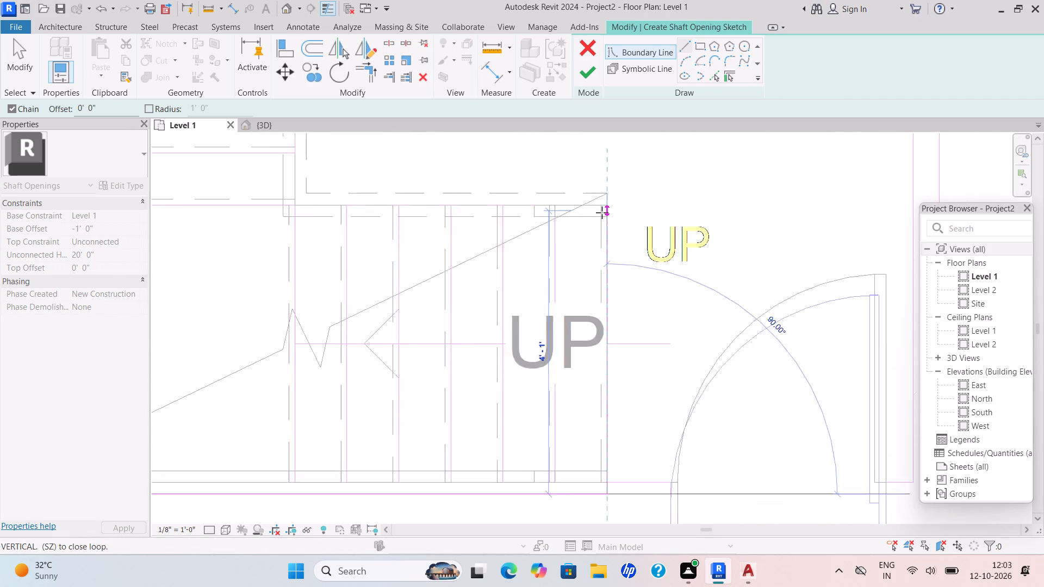
left_click(605, 196)
scroll(365, 191, "down", 1)
middle_click_drag(365, 191, 535, 236)
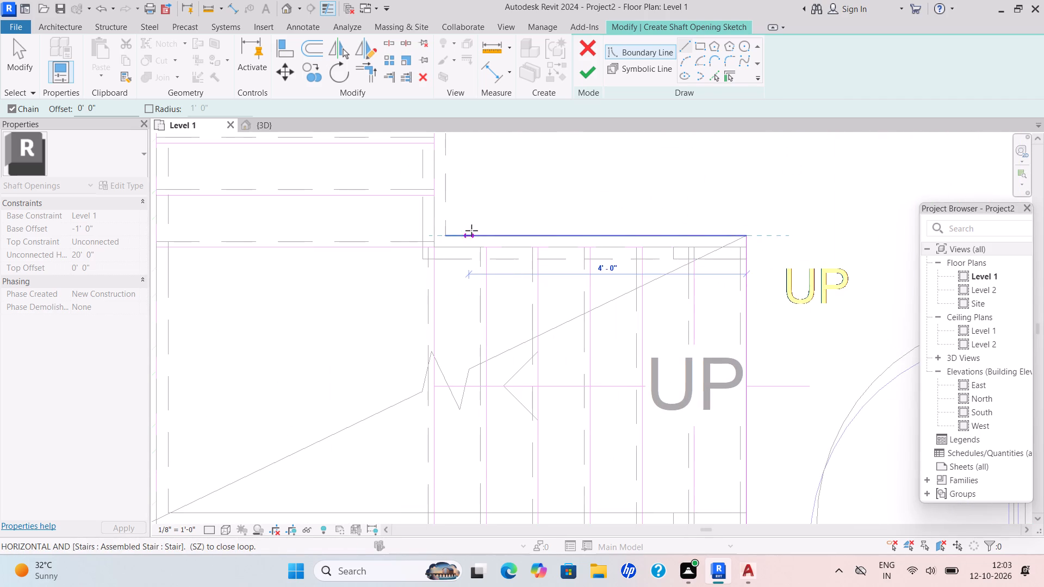
left_click(445, 235)
Trace the shaft boundary along the inner edge of the middle flight and out along the upper flight's inner edge.
scroll(455, 170, "down", 3)
middle_click_drag(456, 178, 480, 259)
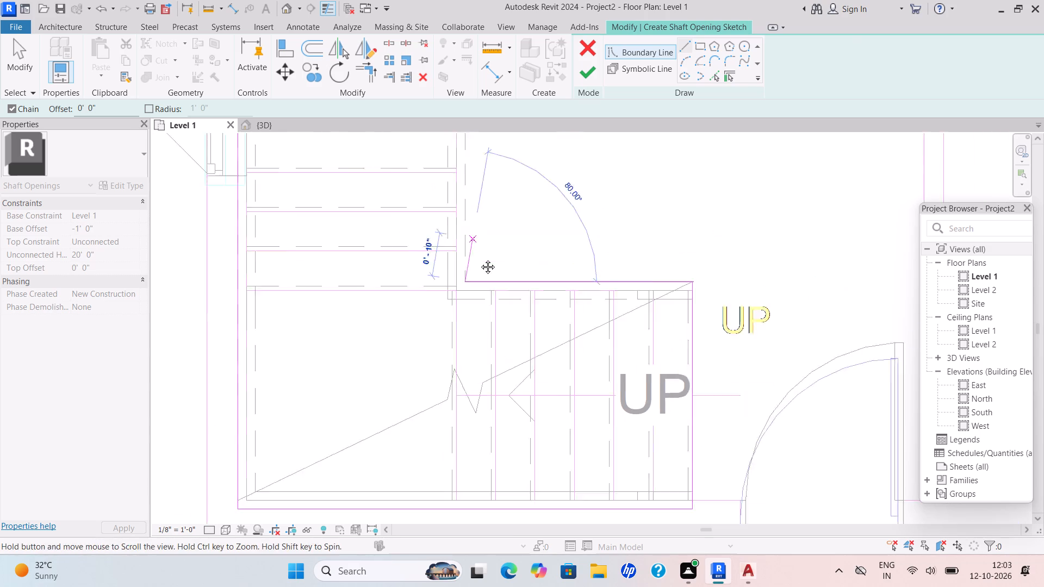
middle_click_drag(480, 259, 480, 260)
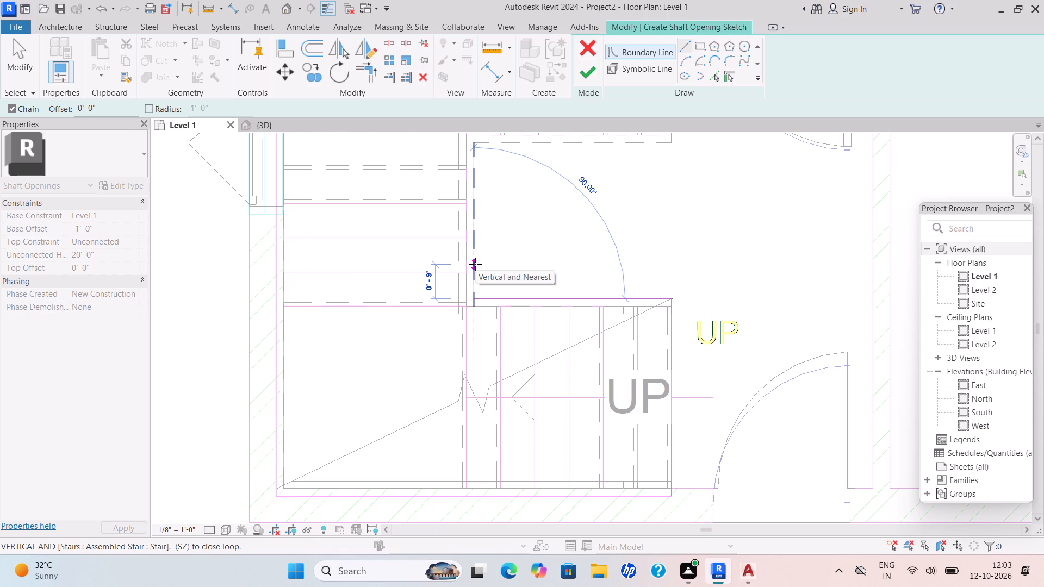
scroll(475, 264, "down", 1)
middle_click_drag(475, 264, 473, 325)
scroll(473, 325, "down", 1)
scroll(474, 226, "up", 4)
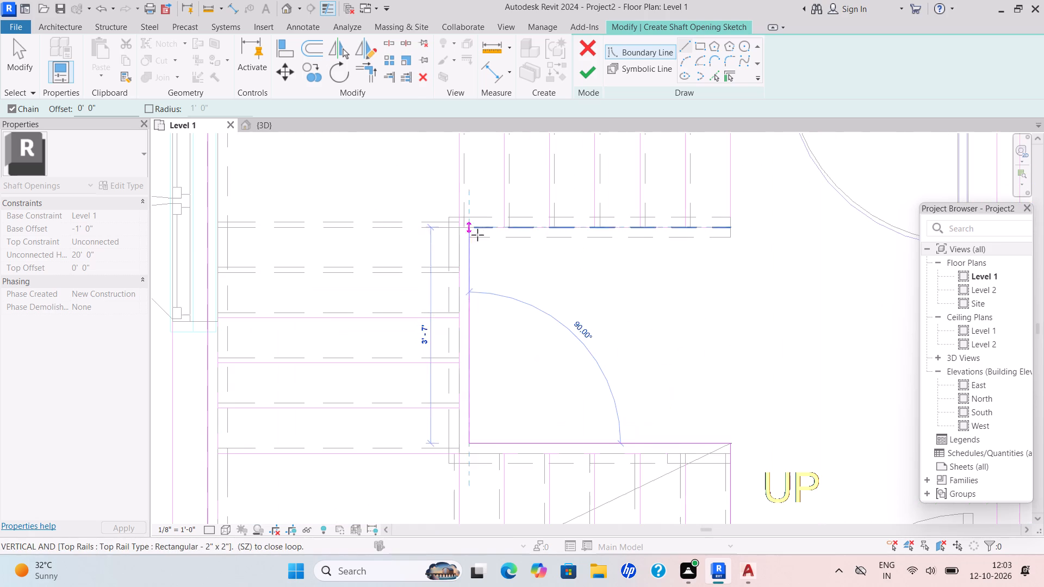
left_click(467, 234)
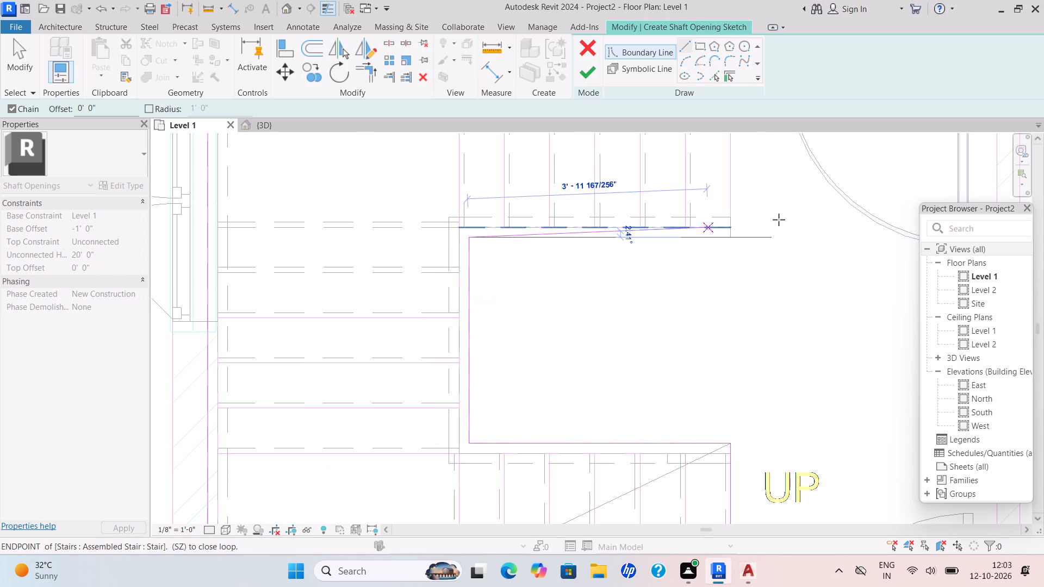
left_click(732, 235)
Close the shaft boundary at the end of the upper flight and finish the sketch, unjoining the conflicting elements.
middle_click_drag(745, 212, 689, 306)
scroll(689, 306, "down", 2)
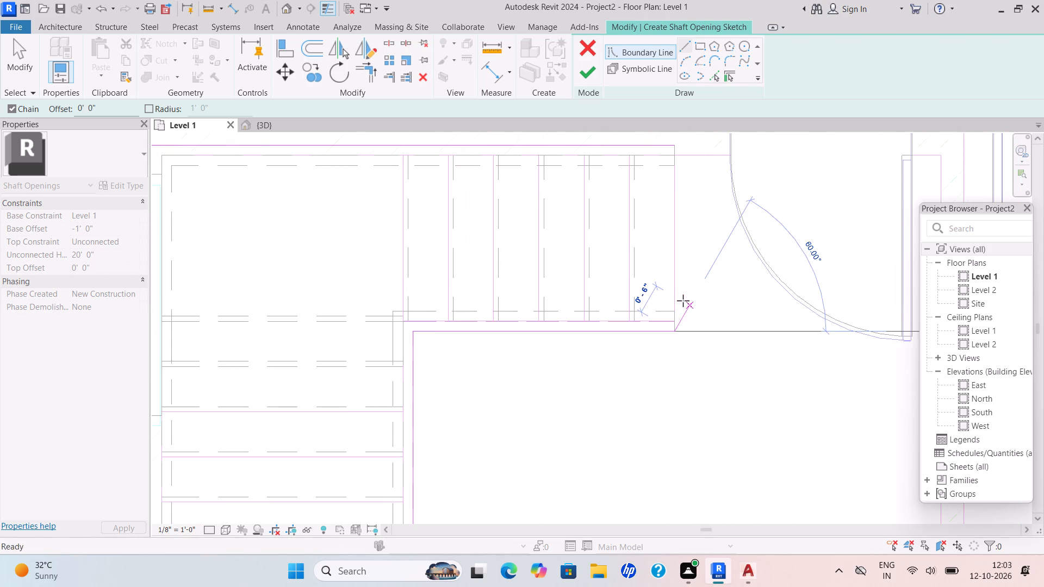
middle_click_drag(679, 271, 650, 323)
scroll(643, 228, "up", 4)
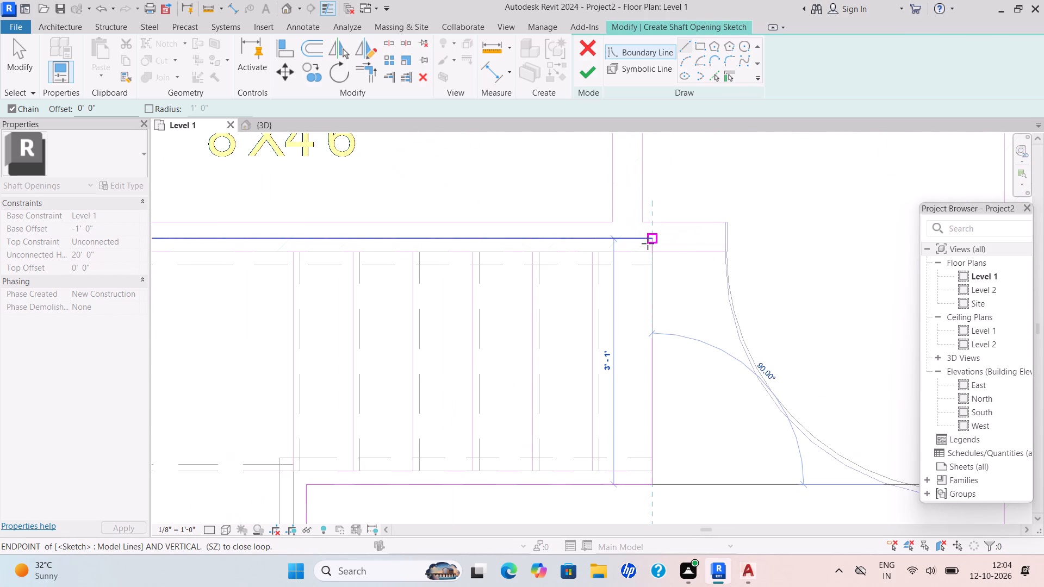
left_click(656, 241)
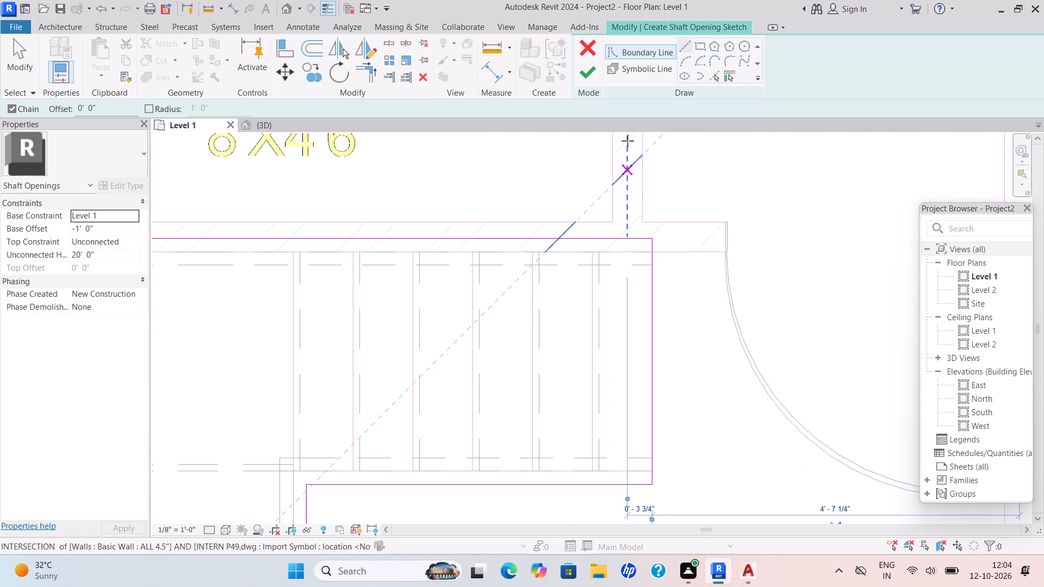
left_click(591, 68)
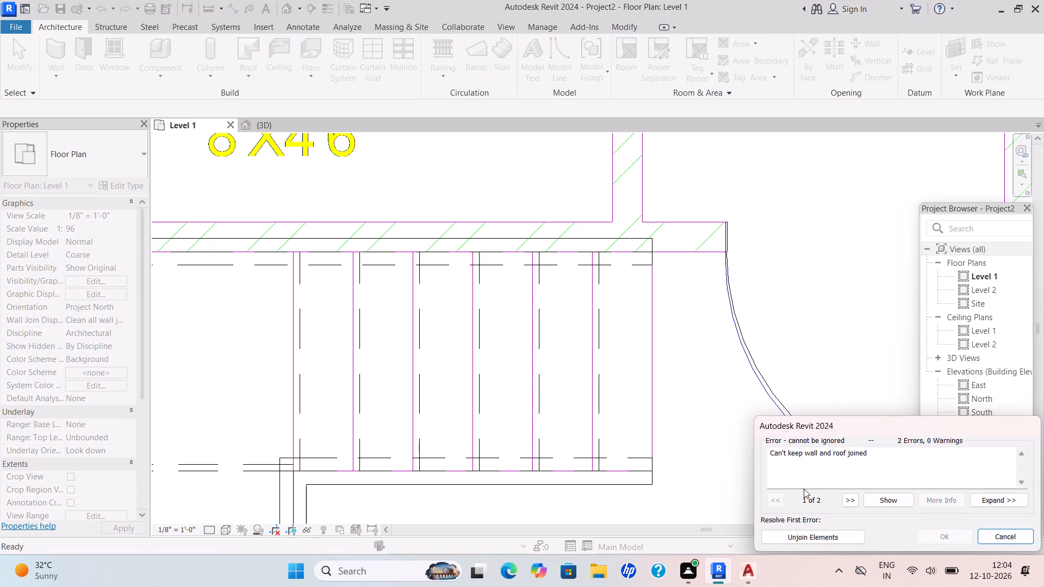
left_click(828, 533)
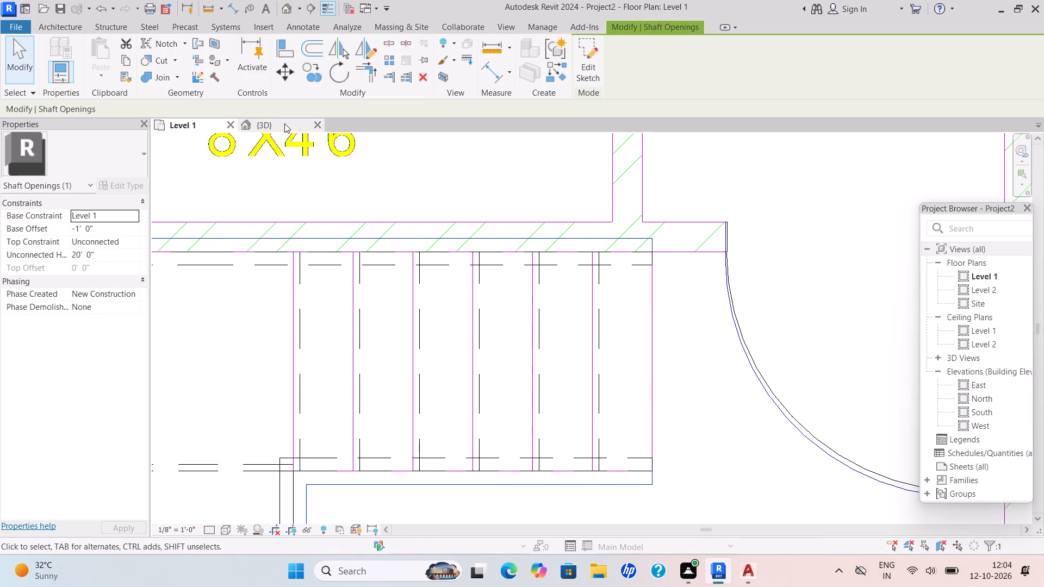
Raise the base of the stair shaft opening in the 3D view to an offset of about 4'-7".
left_click(283, 123)
scroll(363, 223, "down", 6)
middle_click_drag(412, 244, 420, 179, "shift")
scroll(418, 184, "up", 1, "shift")
scroll(422, 190, "up", 4)
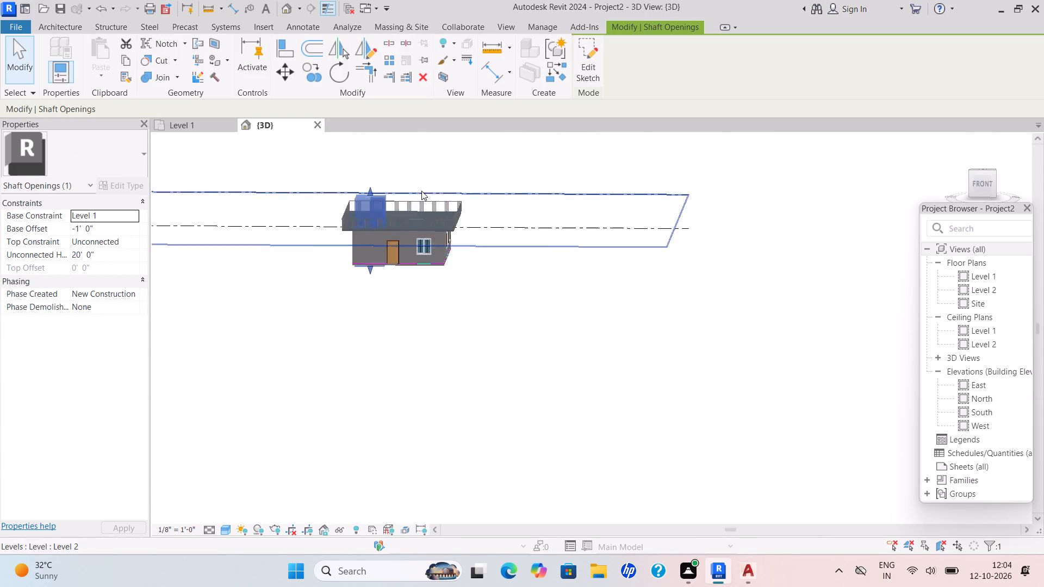
scroll(421, 191, "up", 2)
middle_click_drag(421, 191, 446, 149, "shift")
scroll(428, 177, "up", 1, "shift")
scroll(408, 271, "up", 1)
middle_click_drag(408, 271, 395, 339, "shift")
scroll(337, 321, "up", 5)
left_click_drag(334, 309, 340, 226)
Lower the top of the stair shaft opening towards the roof in the 3D view and inspect the roof.
middle_click_drag(407, 238, 416, 363, "shift")
scroll(444, 297, "down", 2)
middle_click_drag(445, 297, 444, 445)
scroll(354, 250, "up", 4, "shift")
middle_click_drag(377, 285, 402, 190, "shift")
scroll(347, 254, "up", 5)
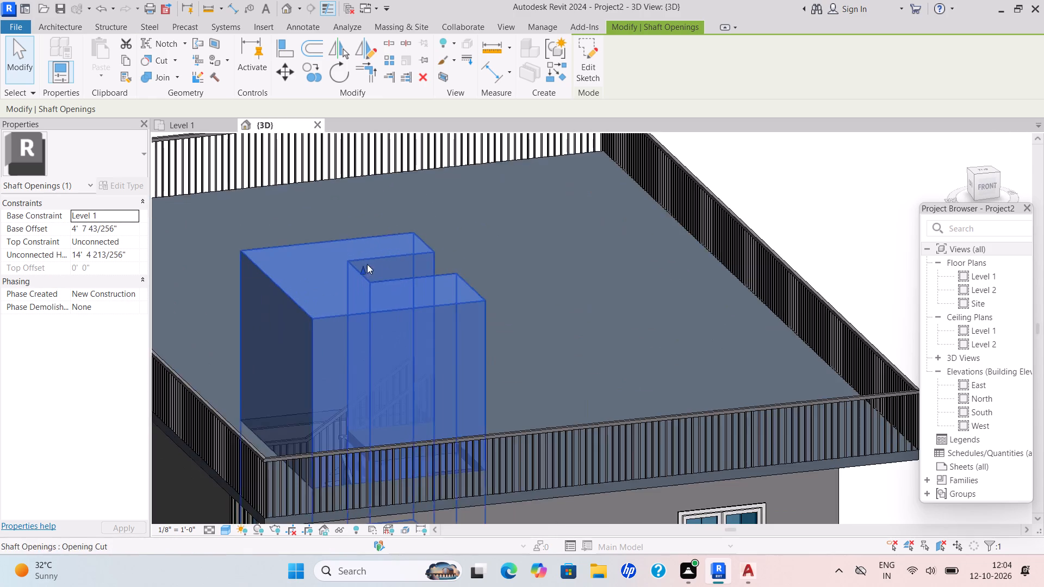
middle_click_drag(405, 283, 378, 267, "shift")
left_click_drag(368, 259, 363, 373)
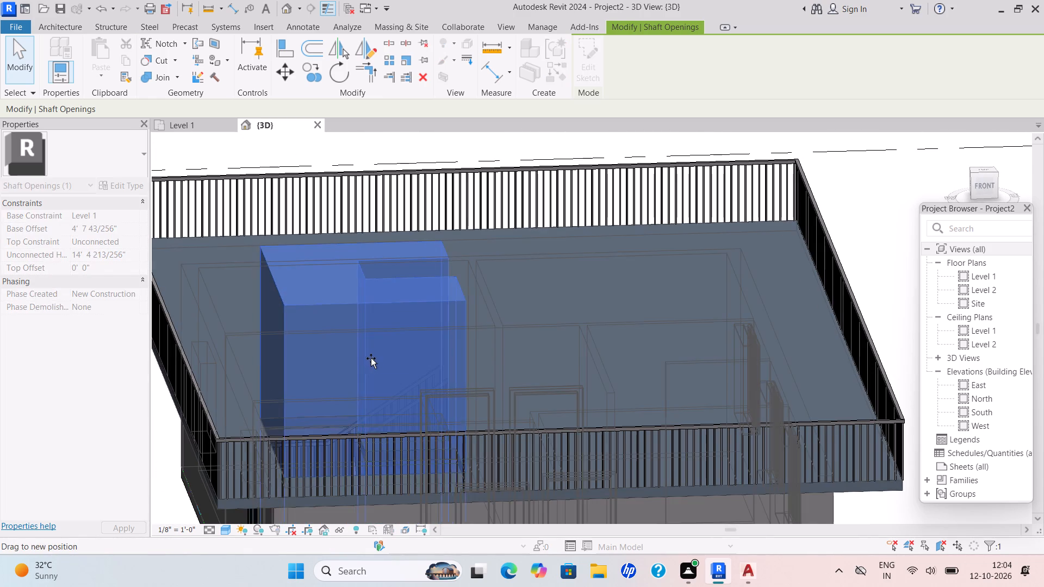
scroll(382, 373, "down", 2)
key("Return")
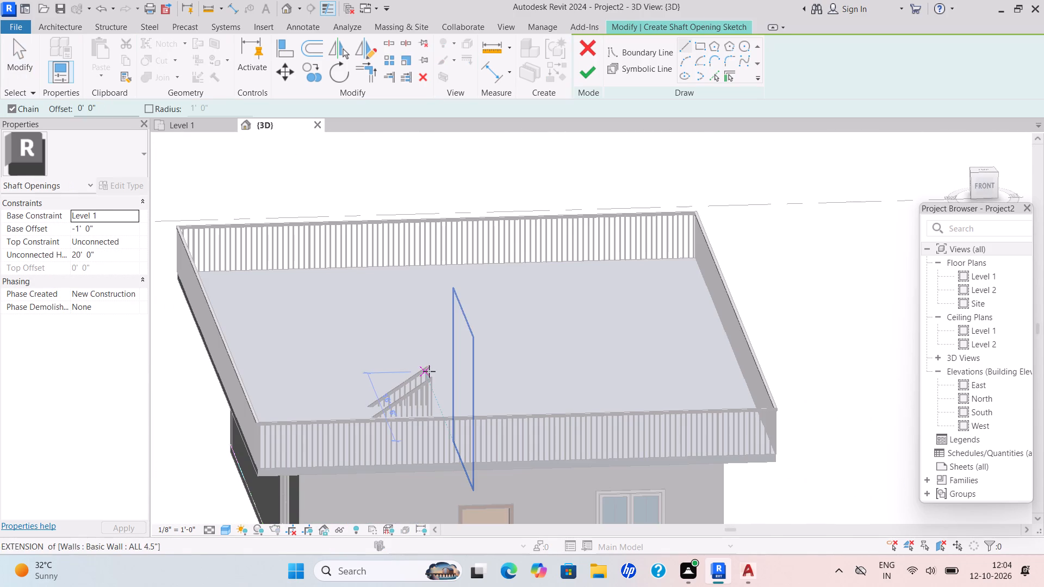
left_click(587, 48)
scroll(582, 117, "down", 7)
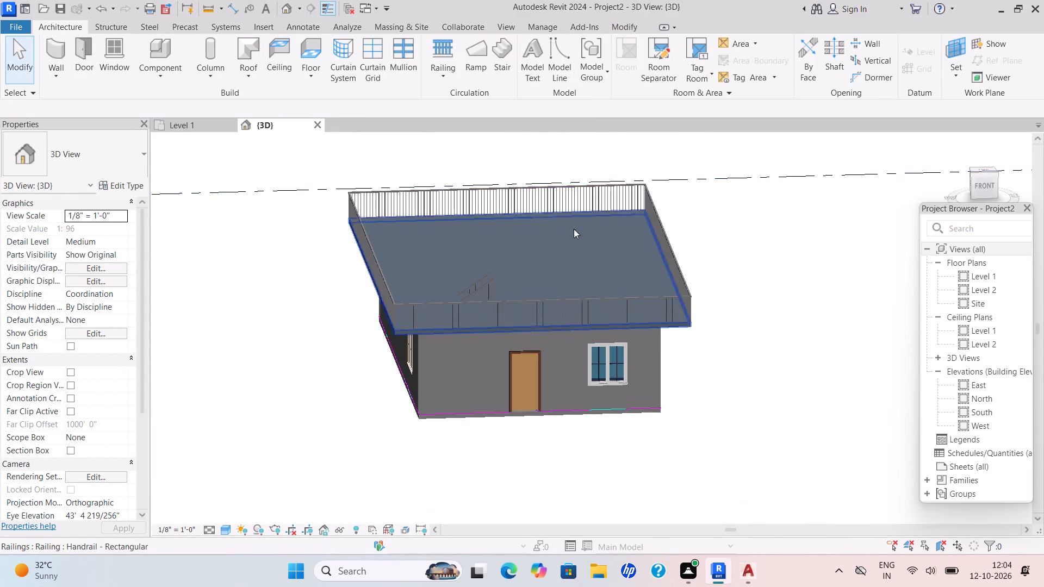
middle_click_drag(563, 264, 527, 358, "shift")
Start a new shaft opening on Level 1 and draw its first boundary line along the upper flight's outer edge to the stair corner.
left_click(175, 128)
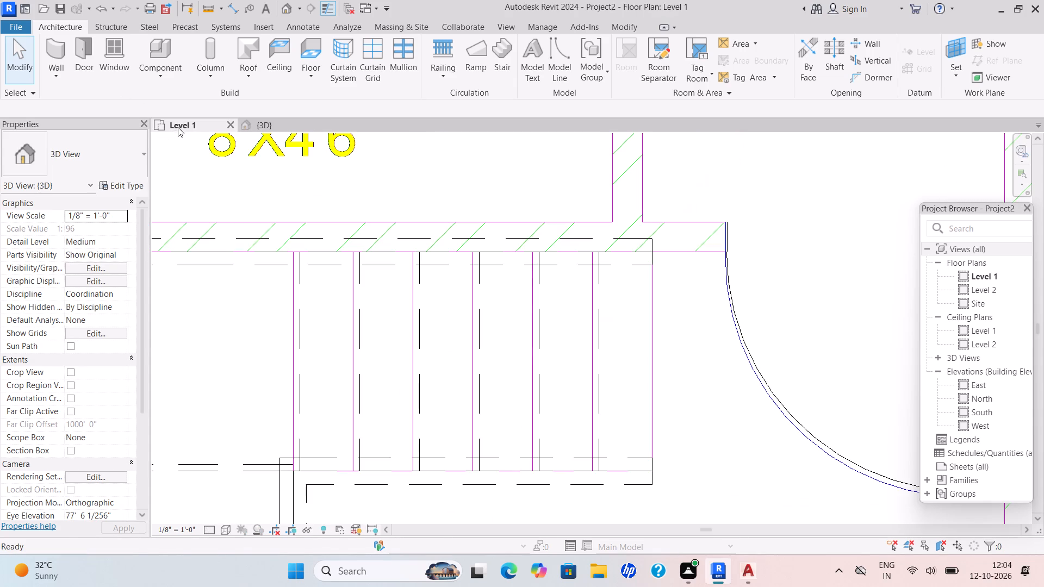
left_click(841, 52)
scroll(620, 218, "down", 3)
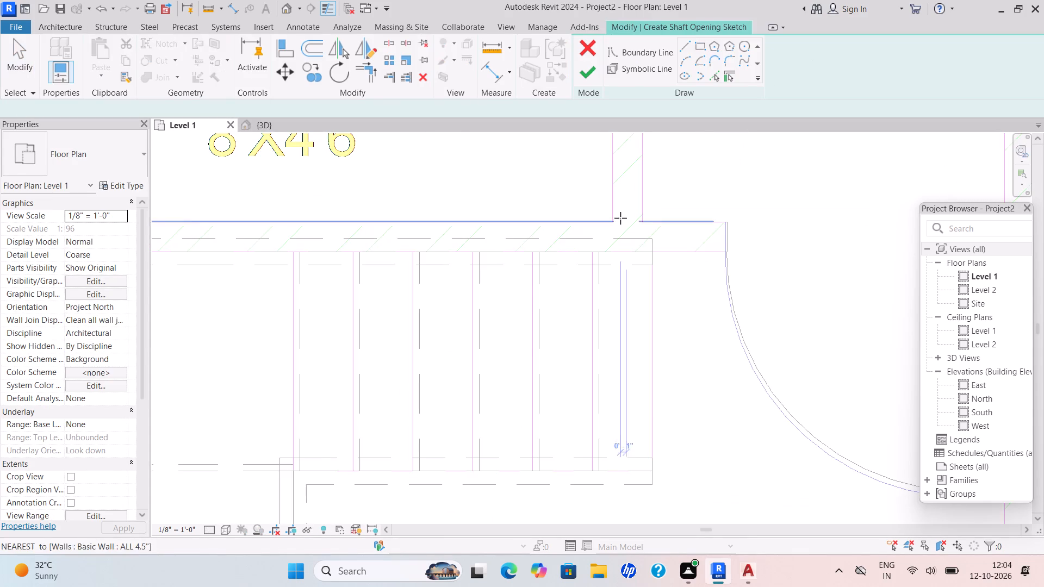
scroll(620, 218, "down", 1)
left_click(689, 46)
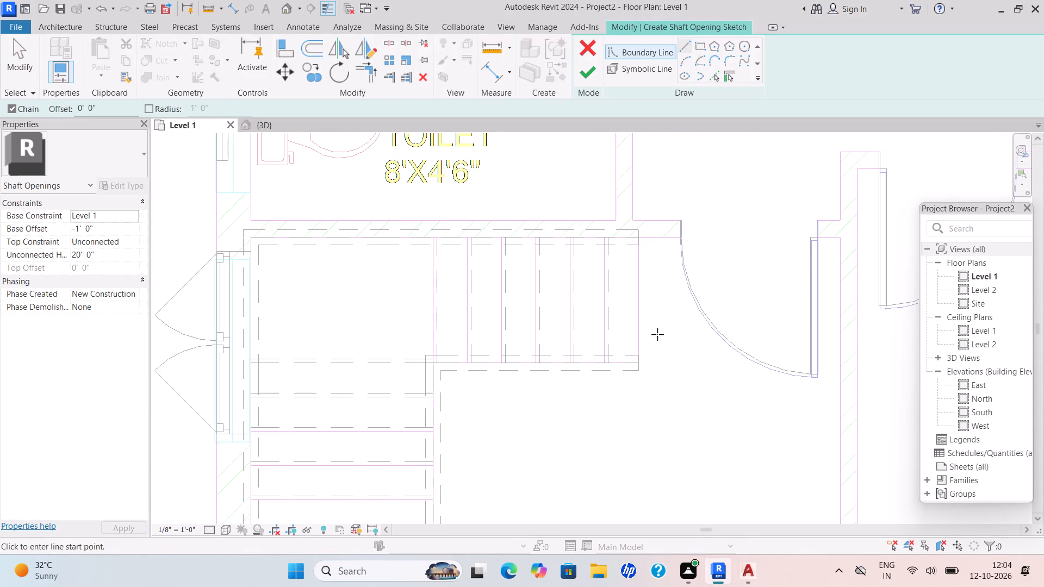
left_click(644, 230)
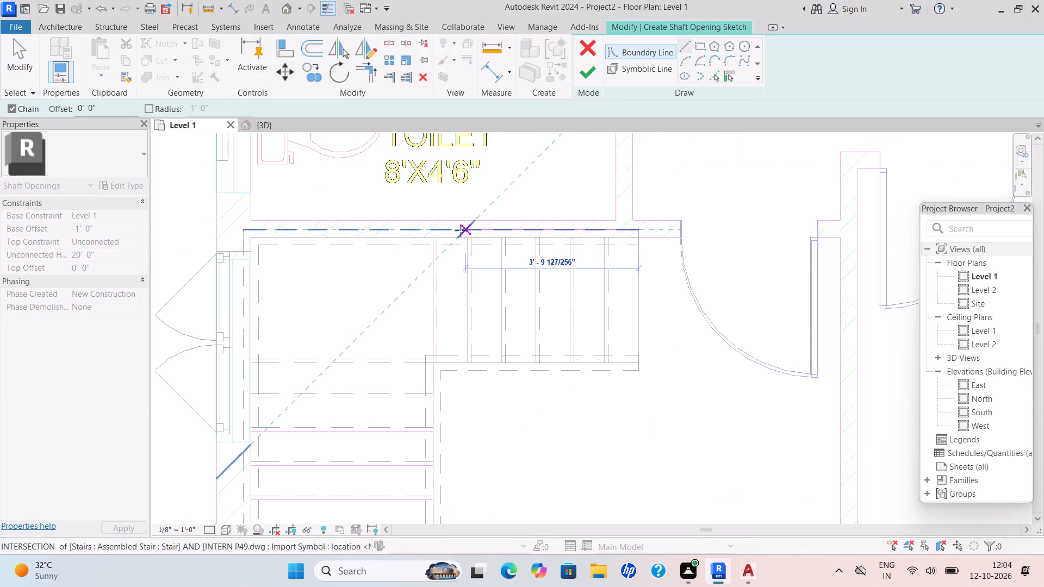
scroll(461, 230, "down", 2)
middle_click_drag(461, 230, 639, 219)
scroll(639, 219, "down", 1)
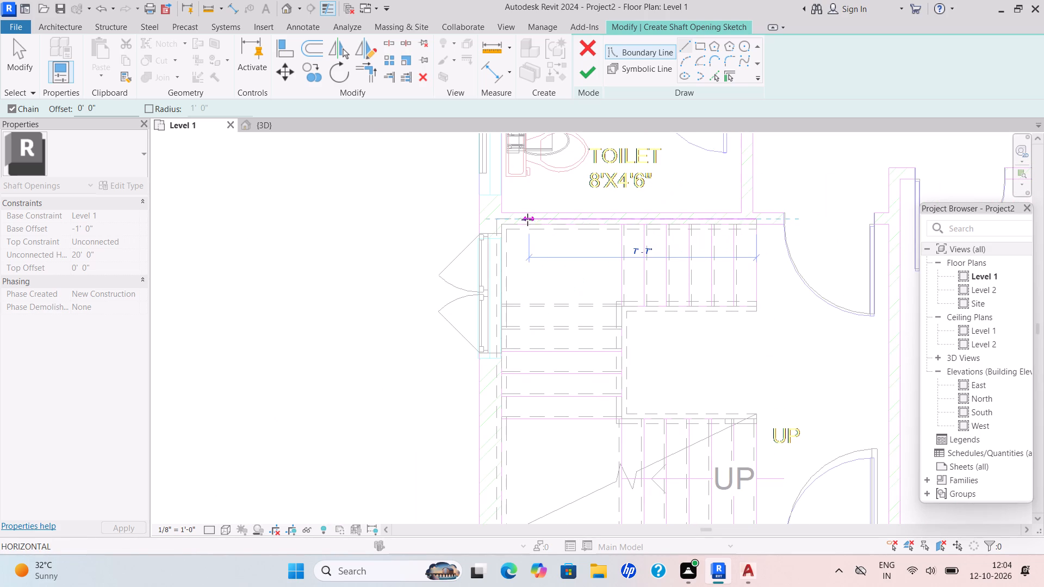
left_click(499, 220)
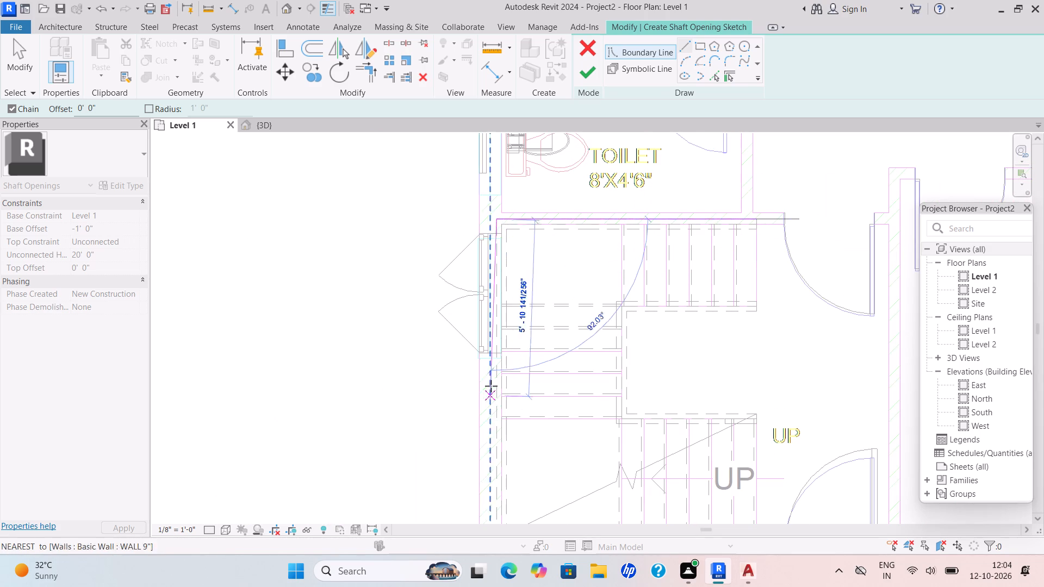
Continue the shaft boundary along the middle flight's outer side and then the lower flight's outer edge to its end.
scroll(491, 386, "down", 2)
middle_click_drag(491, 386, 491, 240)
scroll(500, 359, "up", 5)
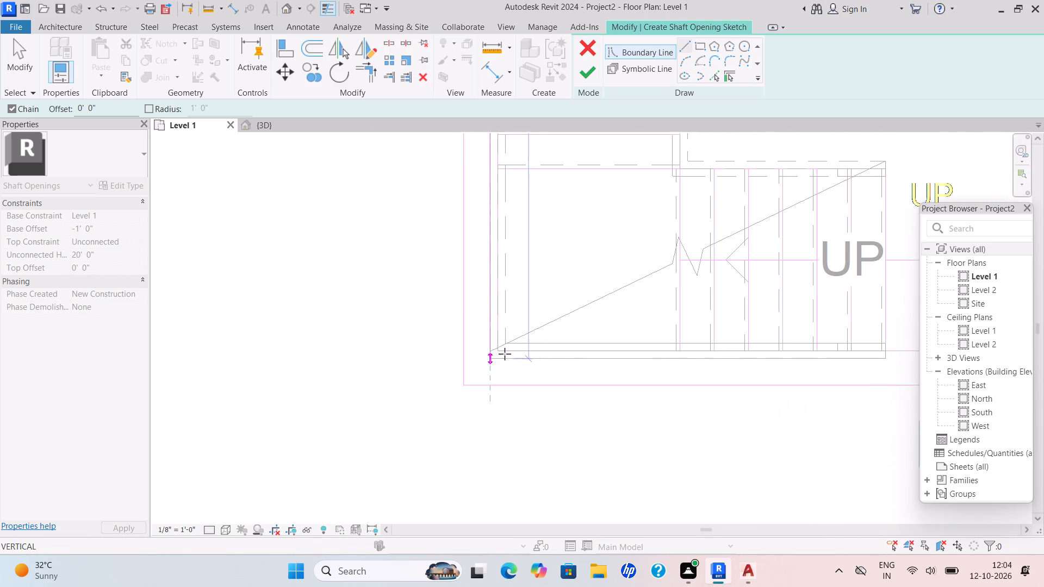
scroll(496, 367, "up", 2)
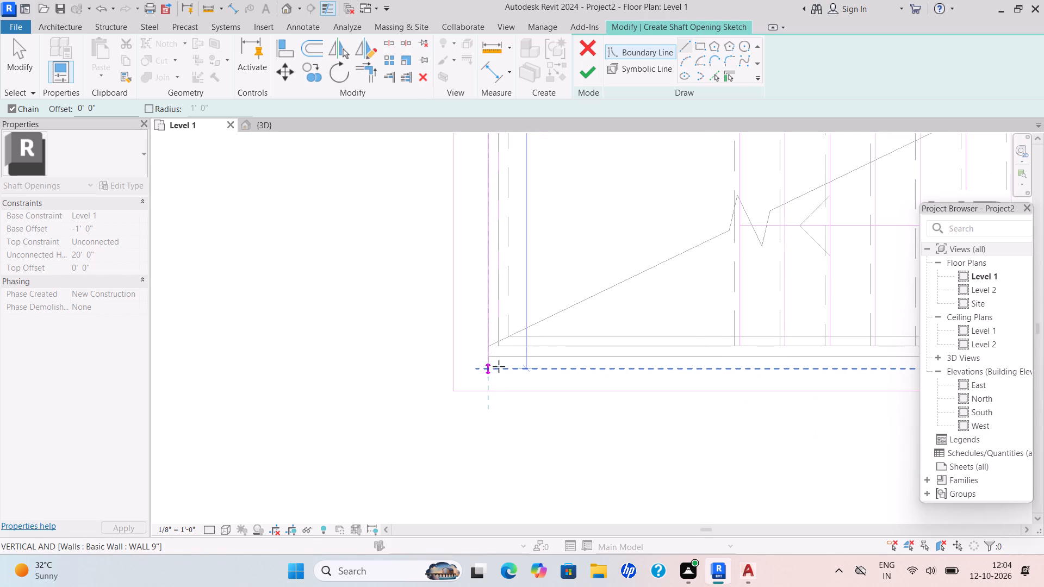
scroll(499, 366, "down", 1)
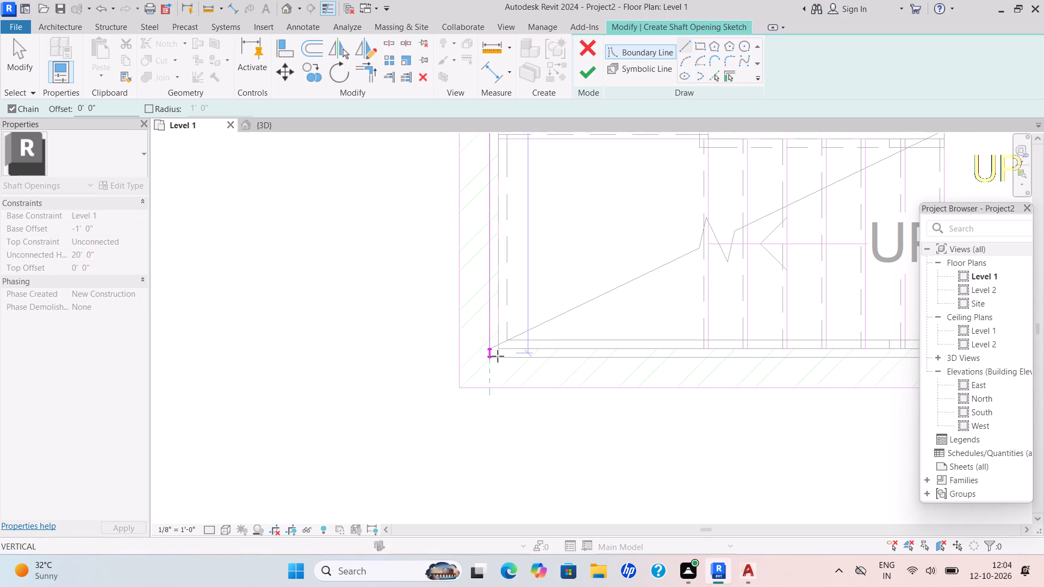
left_click(491, 358)
scroll(656, 358, "down", 3)
middle_click_drag(656, 358, 551, 356)
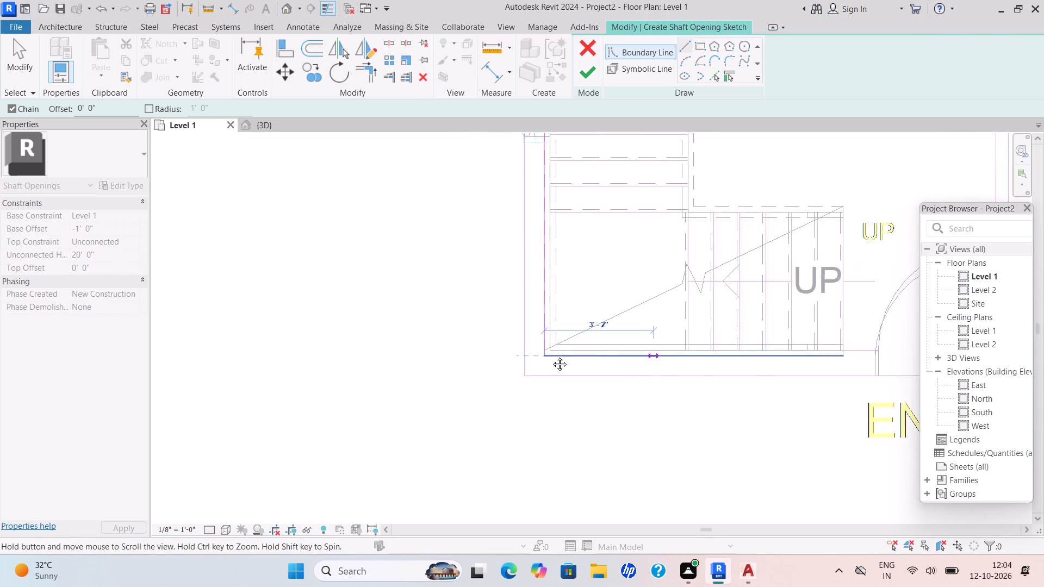
middle_click_drag(551, 356, 431, 346)
left_click(625, 345)
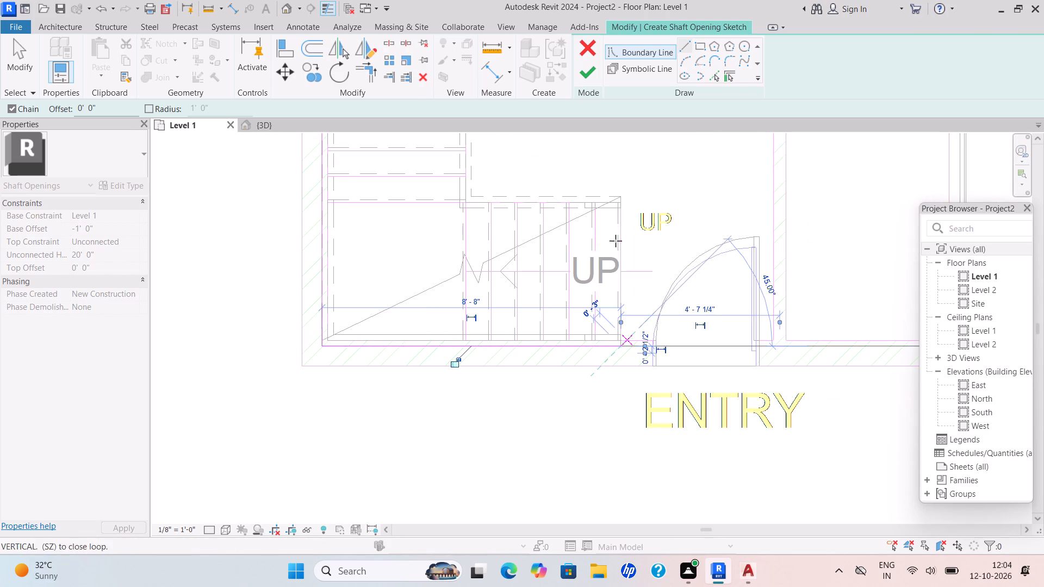
Trace the shaft boundary around the stair's inner edges, close it at the upper flight's end, and finish the sketch.
left_click(623, 195)
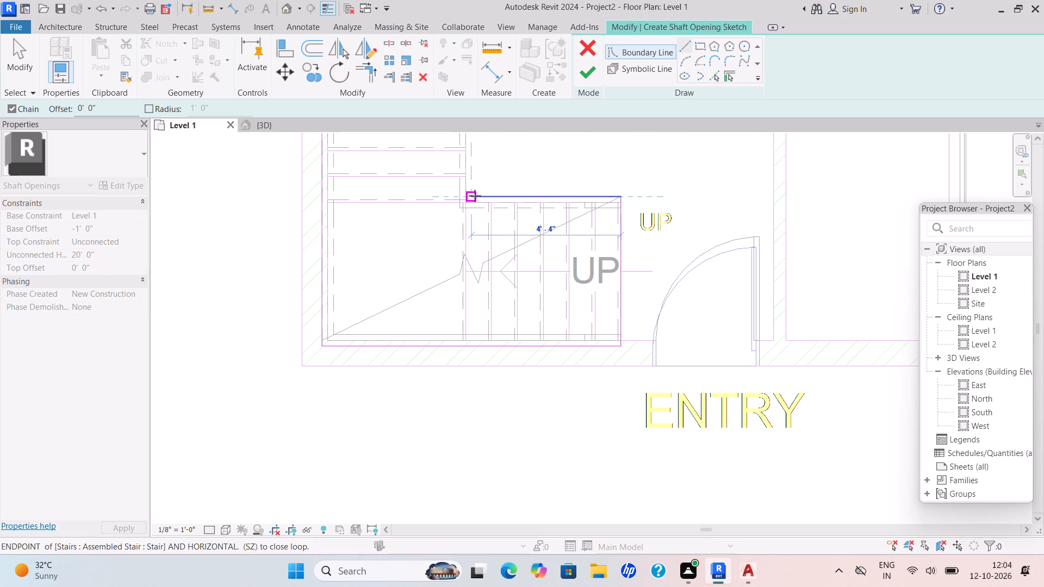
left_click(475, 196)
scroll(478, 178, "down", 3)
middle_click_drag(484, 207, 490, 364)
scroll(480, 278, "up", 4)
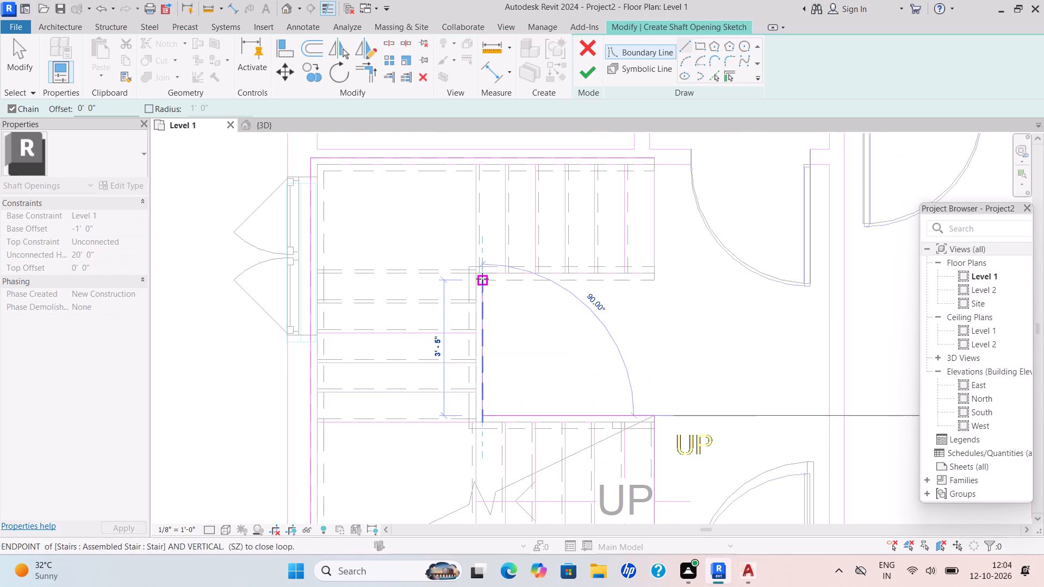
left_click(481, 278)
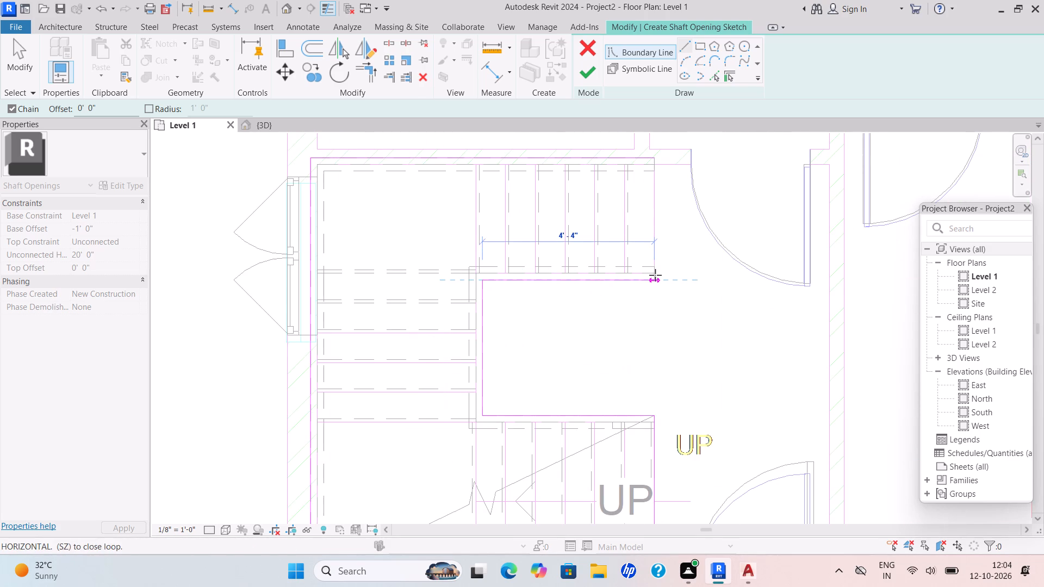
left_click(656, 275)
left_click(652, 157)
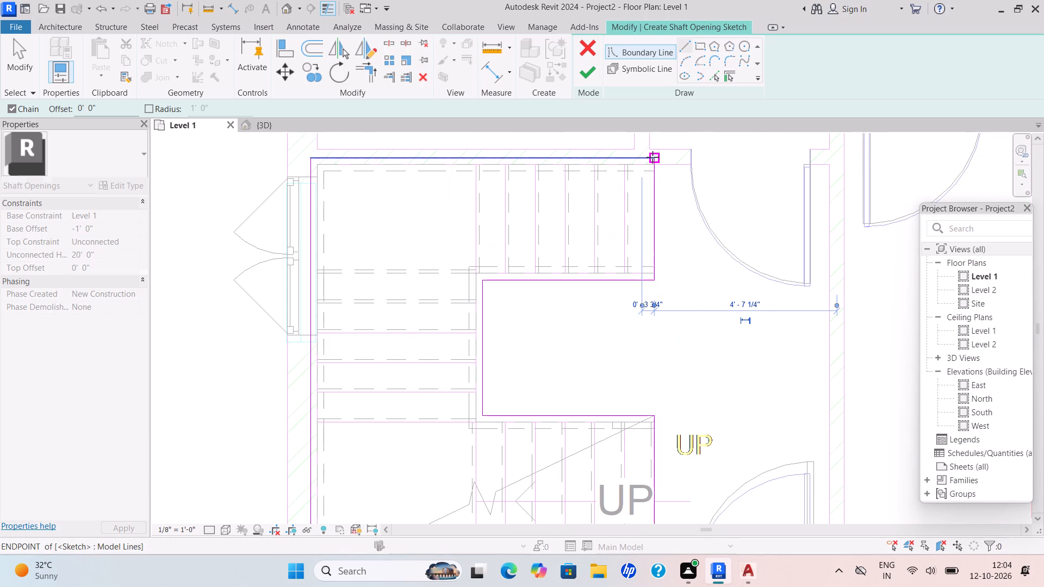
left_click(585, 77)
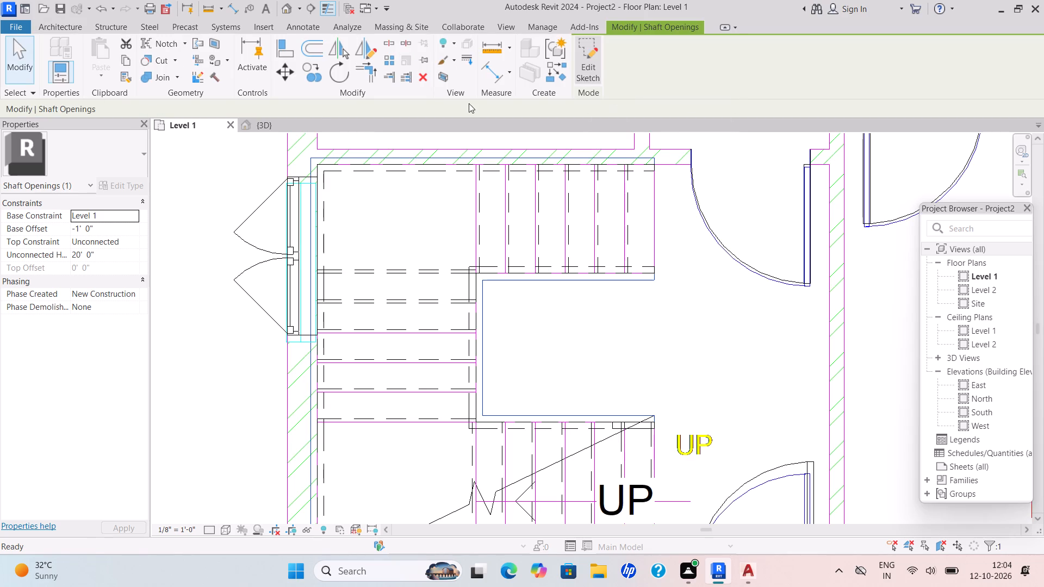
In the 3D view, raise the shaft opening's base to an offset of about 6'-11 1/2" and lower its top to a height of about 10'-10".
left_click(276, 128)
scroll(367, 165, "down", 6)
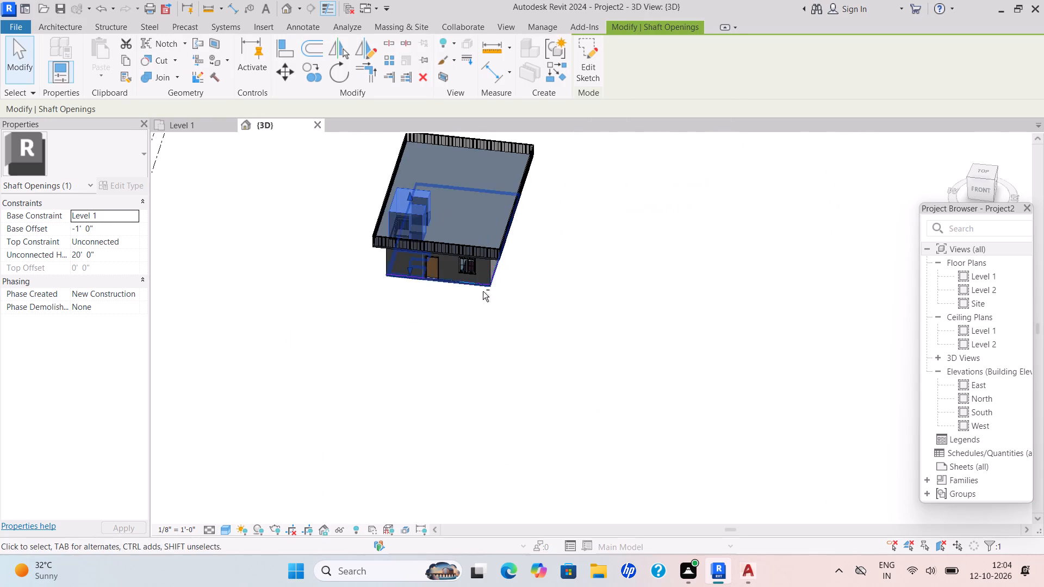
middle_click_drag(483, 291, 500, 186, "shift")
scroll(455, 218, "up", 3)
middle_click_drag(453, 224, 539, 346)
scroll(502, 391, "up", 3, "shift")
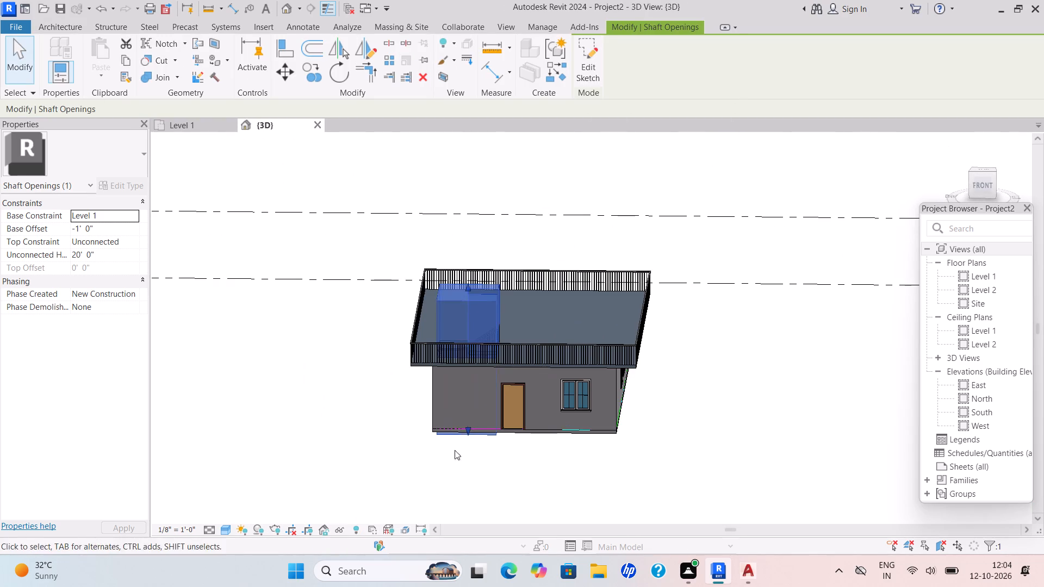
left_click_drag(464, 429, 469, 370)
middle_click_drag(475, 376, 474, 417, "shift")
left_click_drag(467, 286, 465, 328)
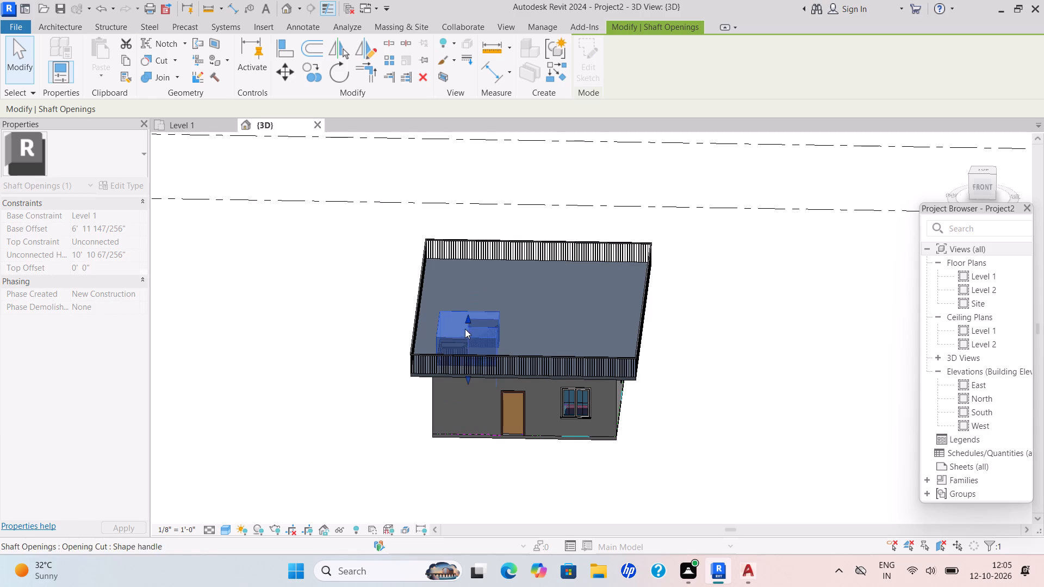
key("Return")
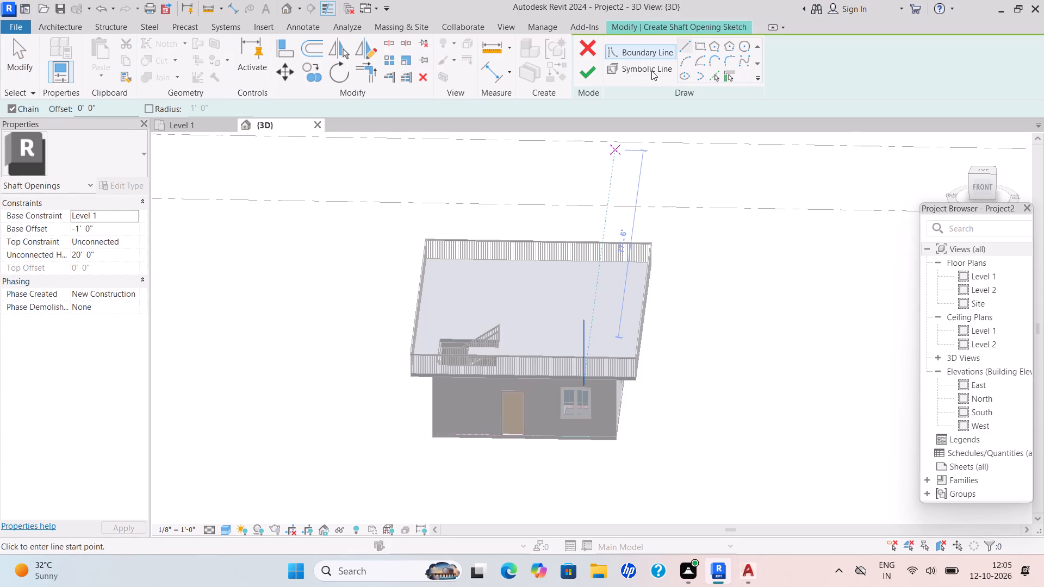
left_click(597, 41)
Examine the roof, railing and stair shaft area from several angles in the 3D view.
scroll(561, 314, "up", 4)
middle_click_drag(563, 320, 598, 195, "shift")
scroll(562, 316, "up", 1, "shift")
middle_click_drag(588, 284, 514, 374, "shift")
scroll(549, 371, "down", 2)
middle_click_drag(549, 371, 666, 333, "shift")
middle_click_drag(667, 338, 638, 373, "shift")
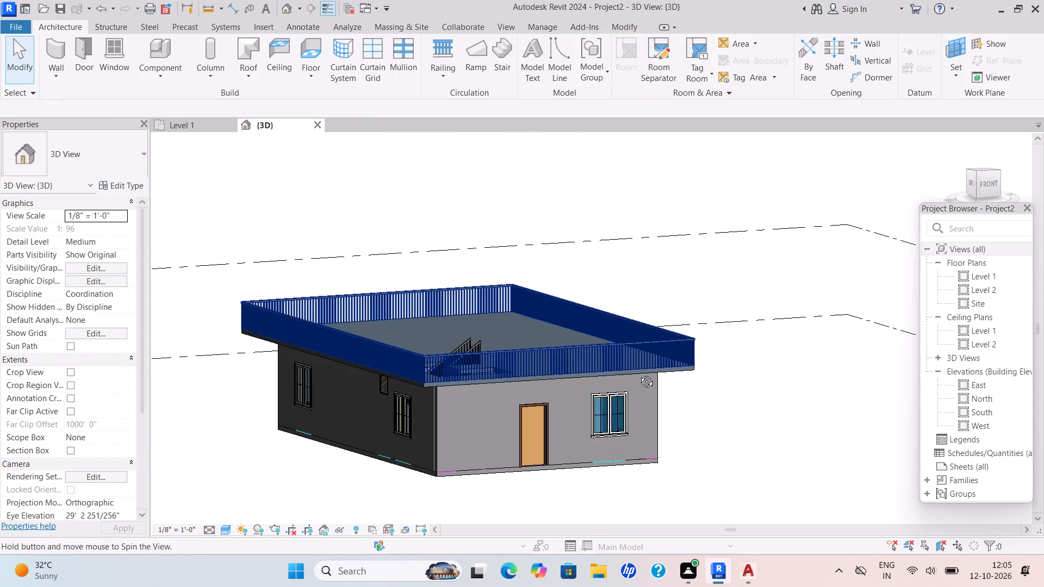
middle_click_drag(638, 373, 612, 398, "shift")
scroll(607, 389, "down", 4)
middle_click(604, 386, "shift")
Start a wall on Level 1 with the Generic - 6" type and duplicate that type as CMD 6".
left_click(171, 129)
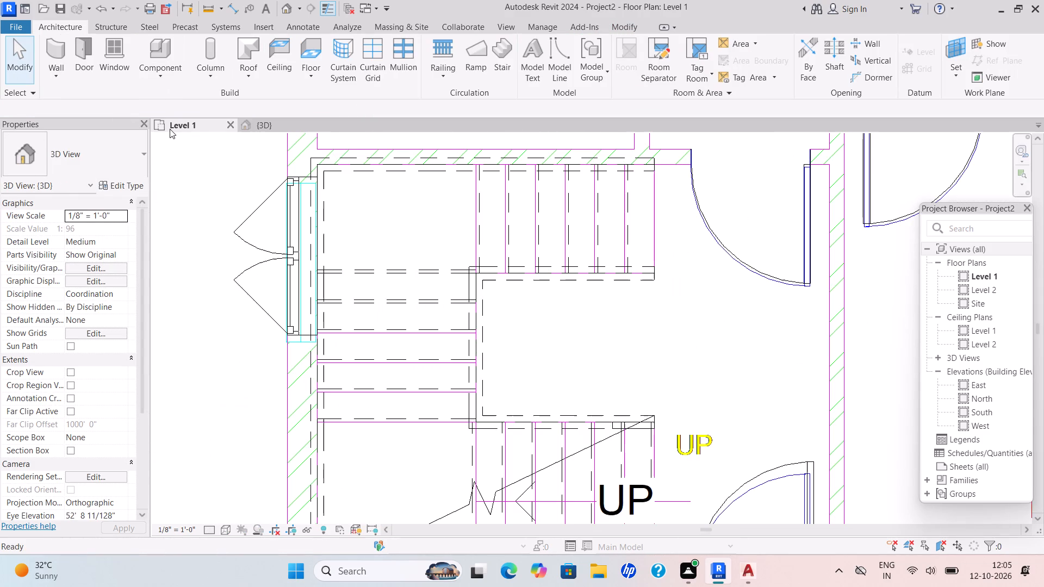
left_click(58, 56)
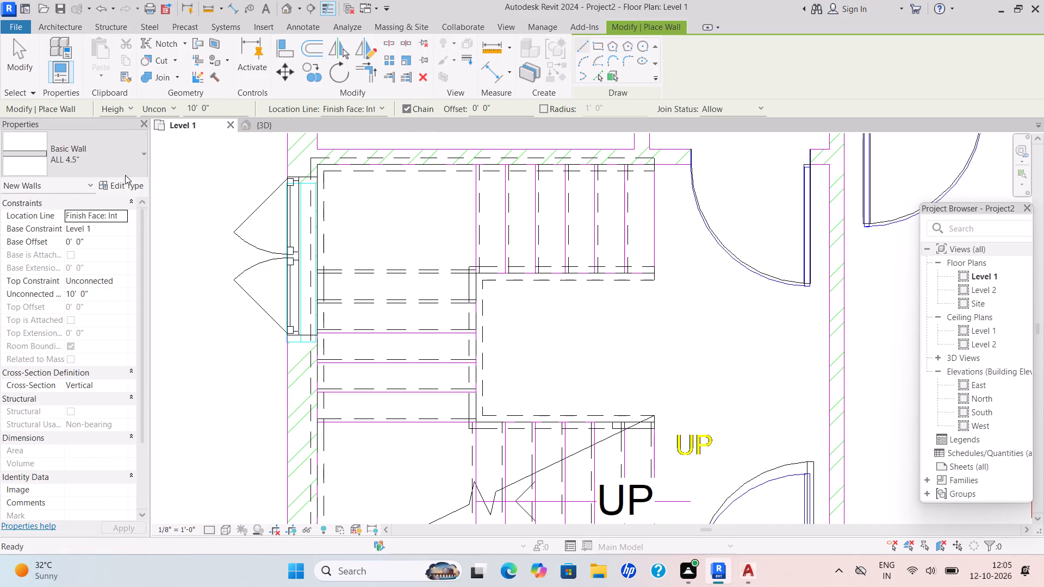
left_click(141, 152)
scroll(115, 275, "up", 5)
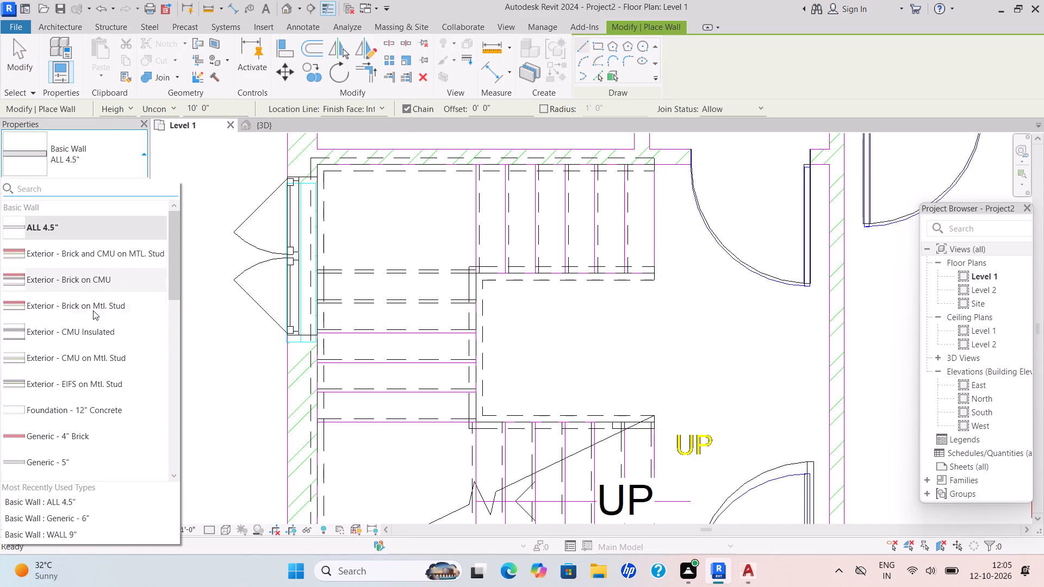
scroll(100, 371, "down", 2)
left_click(81, 342)
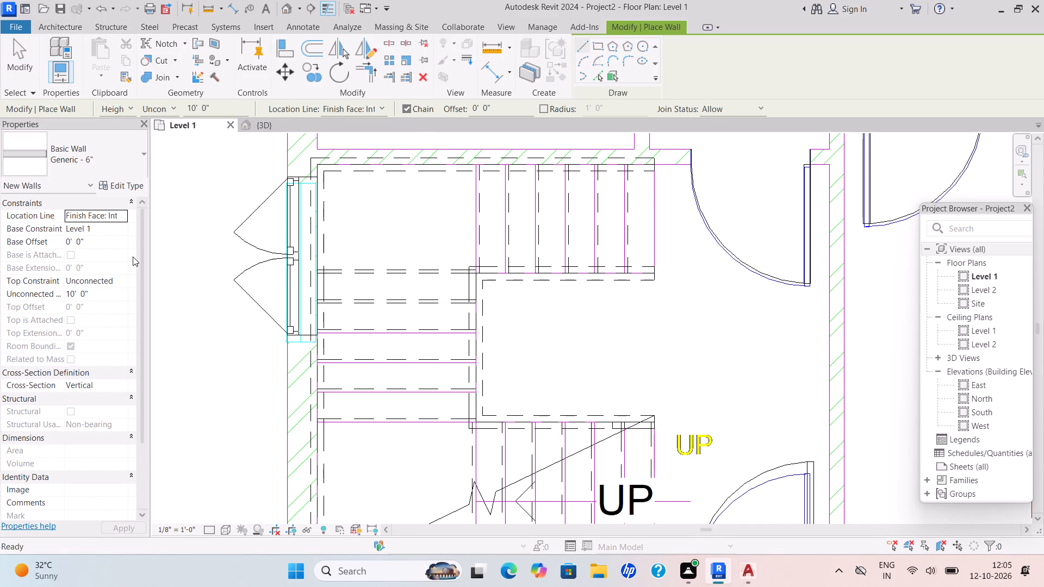
left_click(123, 183)
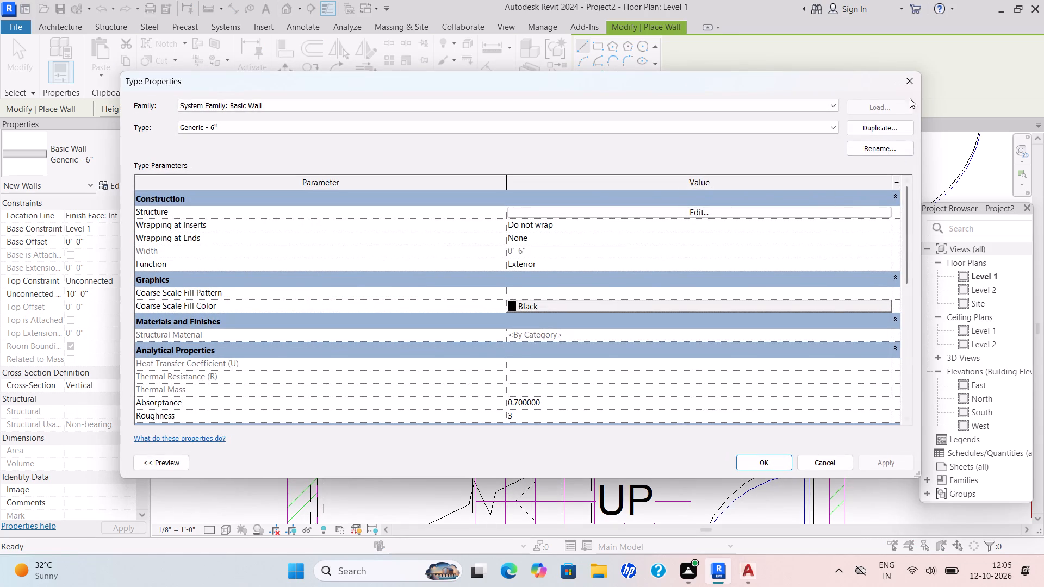
left_click(888, 122)
key("BackSpace")
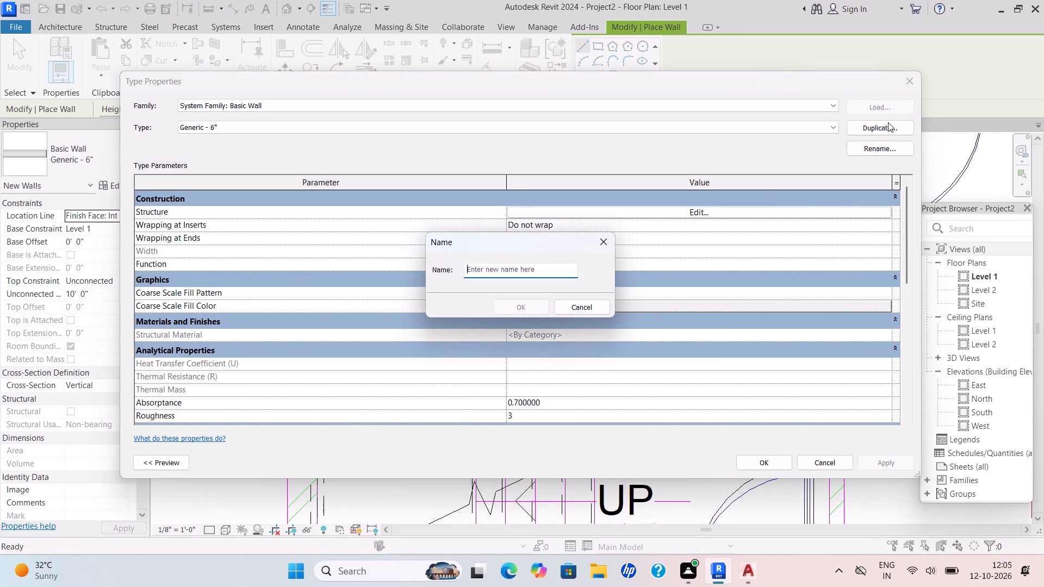
key("r")
key("BackSpace")
key("BackSpace")
type("CMD")
key("space")
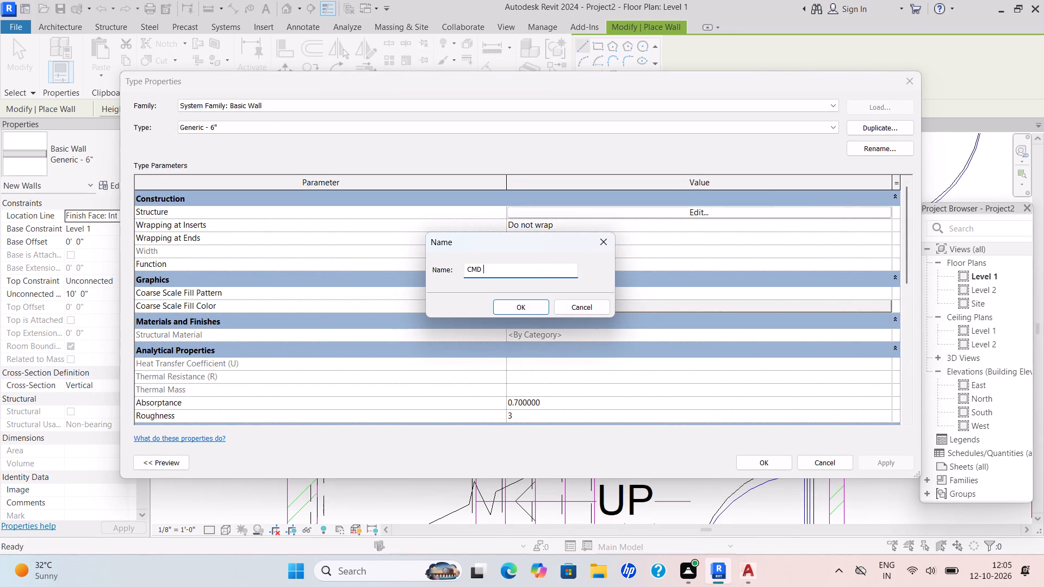
type("6\"")
key("Return")
Set the structure layer thickness of the CMD 6" wall type to 6" and apply the type for the new wall.
left_click(701, 211)
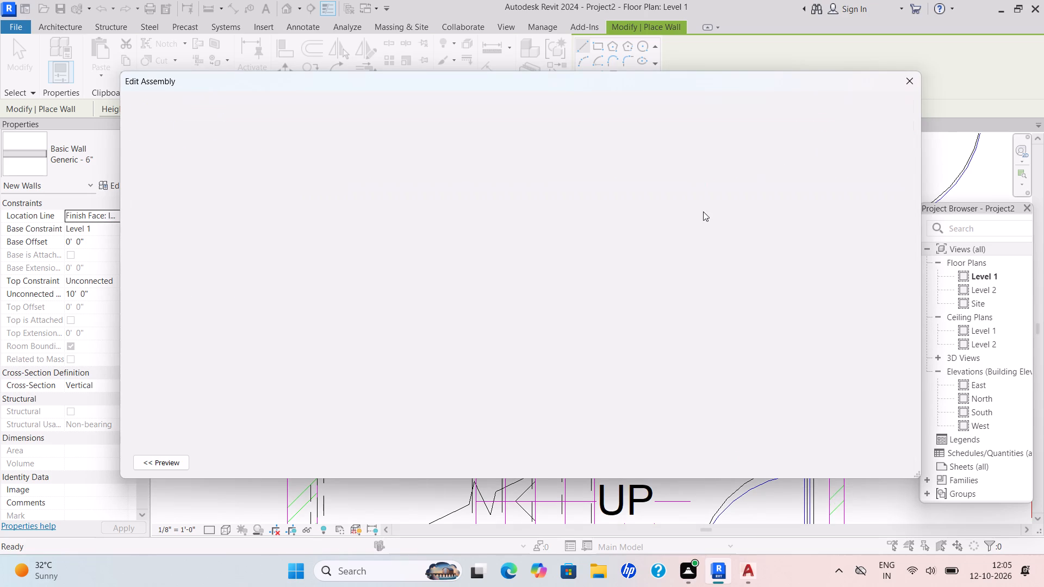
left_click_drag(495, 211, 464, 214)
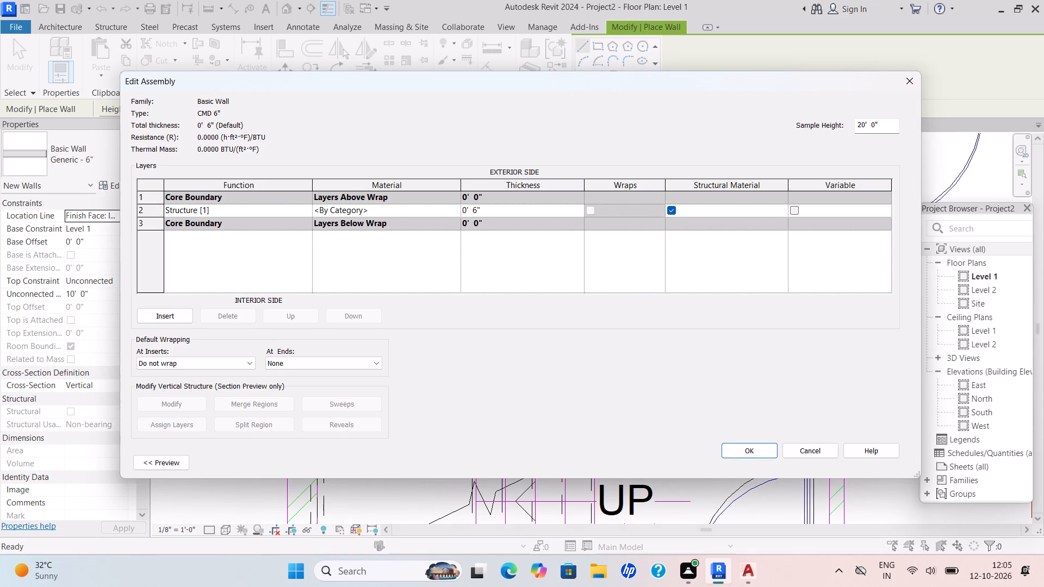
left_click_drag(487, 213, 424, 229)
key("BackSpace")
type("6\"")
key("Return")
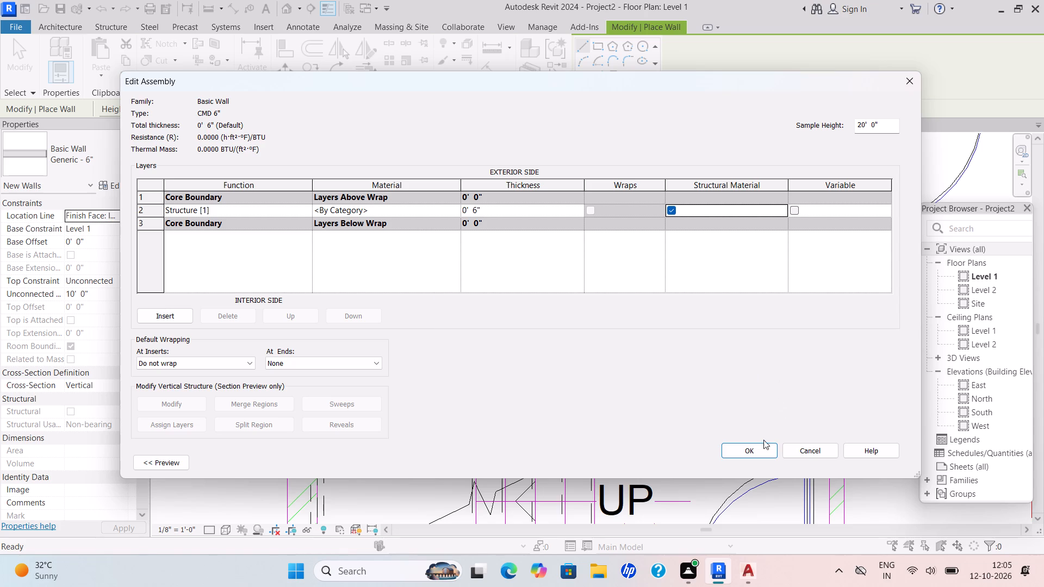
left_click(765, 449)
left_click(889, 469)
left_click(774, 466)
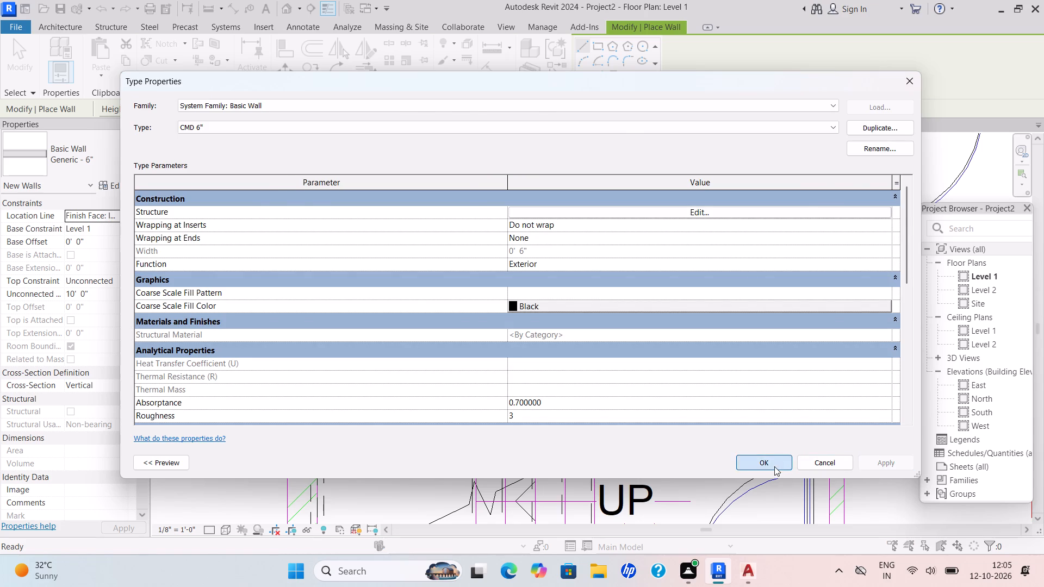
scroll(641, 413, "down", 8)
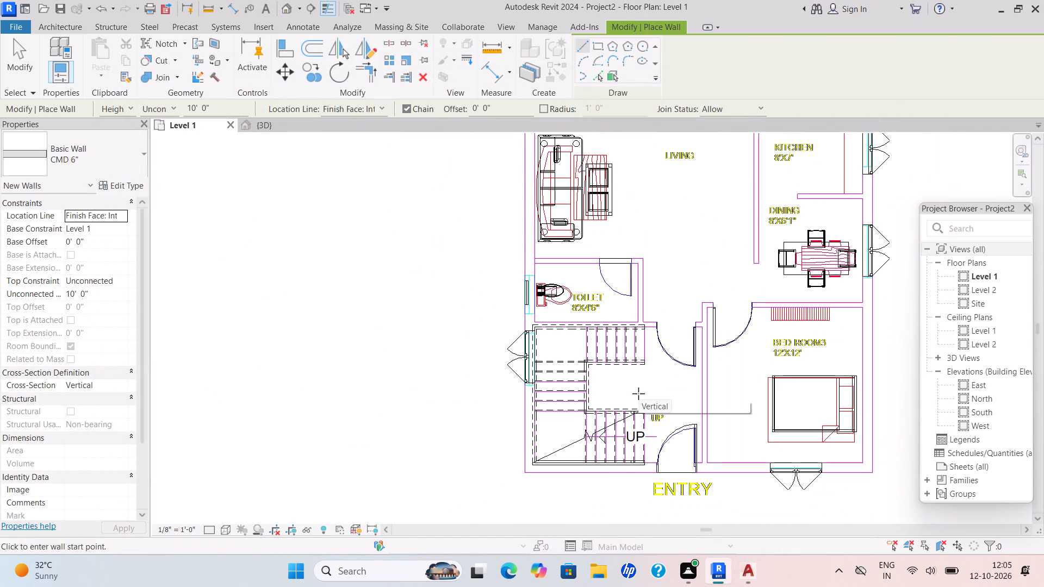
Draw CMD 6" boundary walls at 4' unconnected height, 40' along the plot's north side and 60' down its east side.
middle_click_drag(638, 394, 495, 417)
scroll(526, 415, "down", 1)
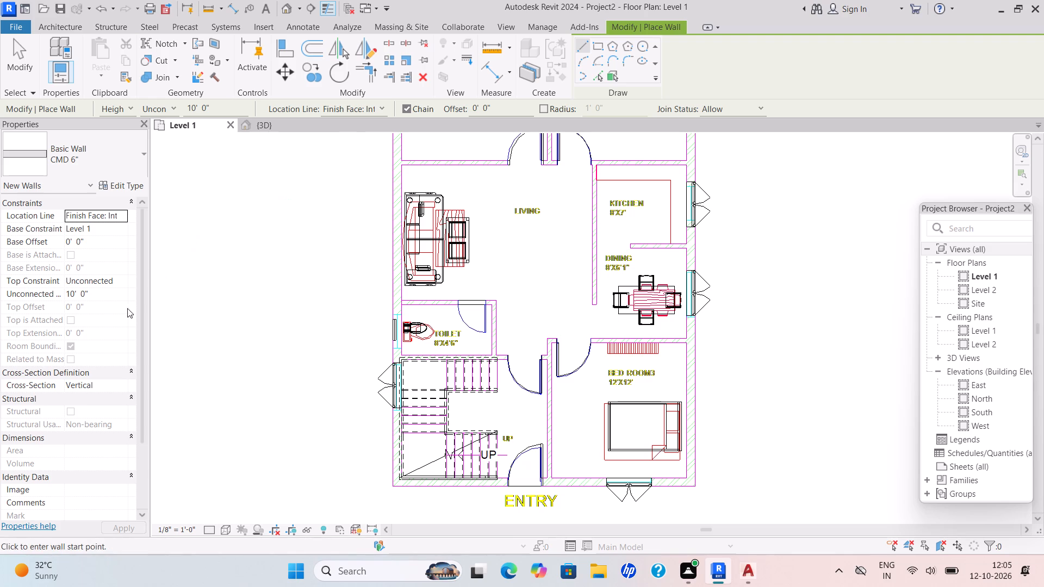
left_click_drag(95, 292, 33, 307)
key("BackSpace")
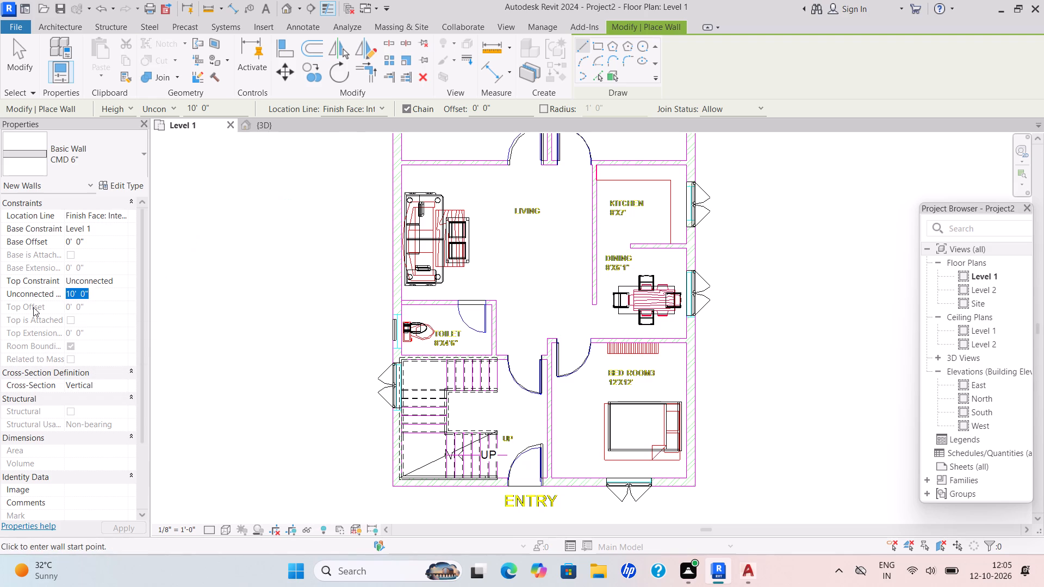
key("4")
key("Return")
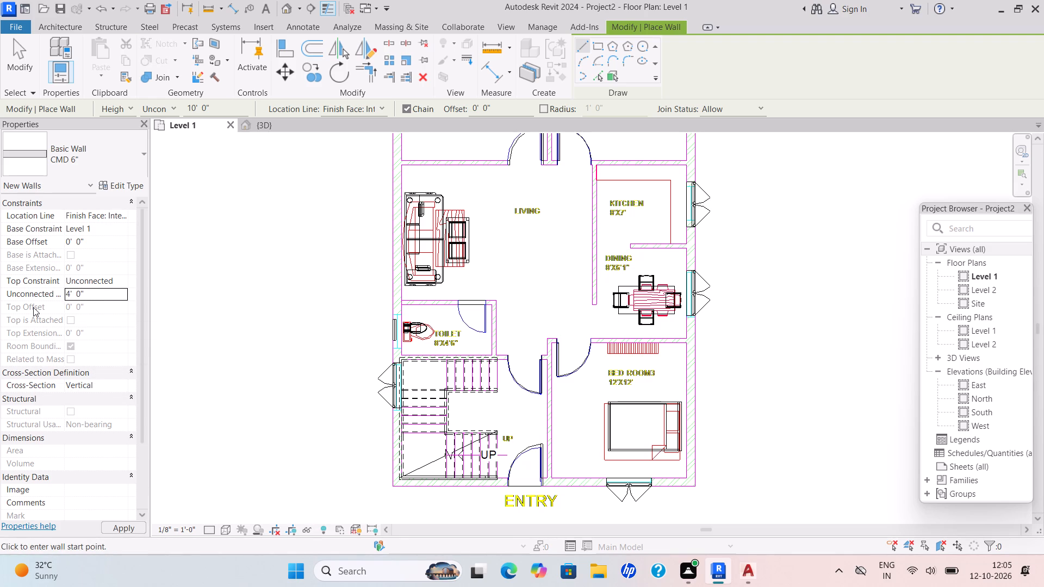
scroll(674, 278, "down", 5)
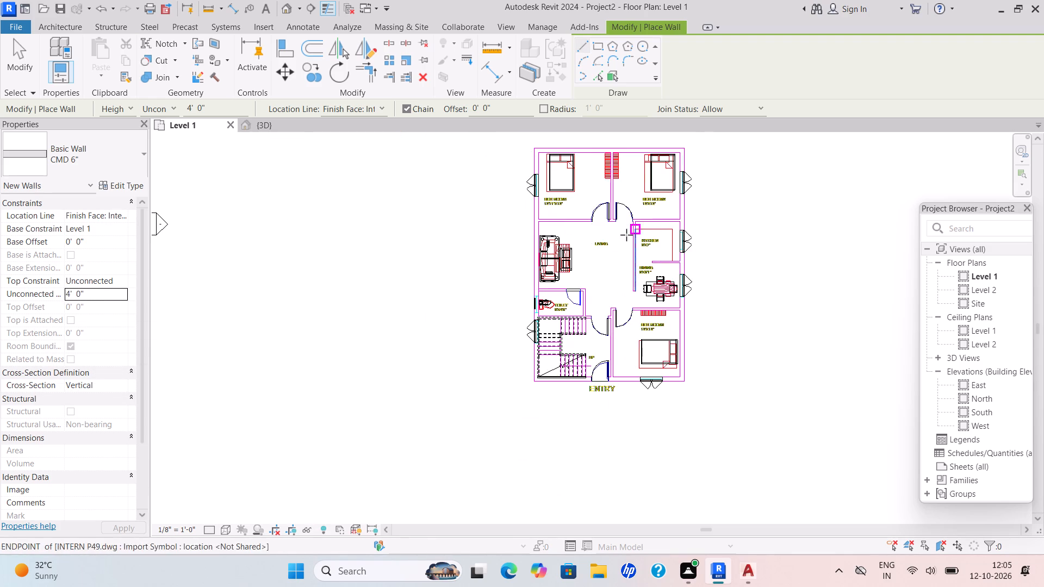
scroll(616, 265, "down", 1)
middle_click_drag(616, 267, 571, 401)
left_click_drag(464, 255, 471, 255)
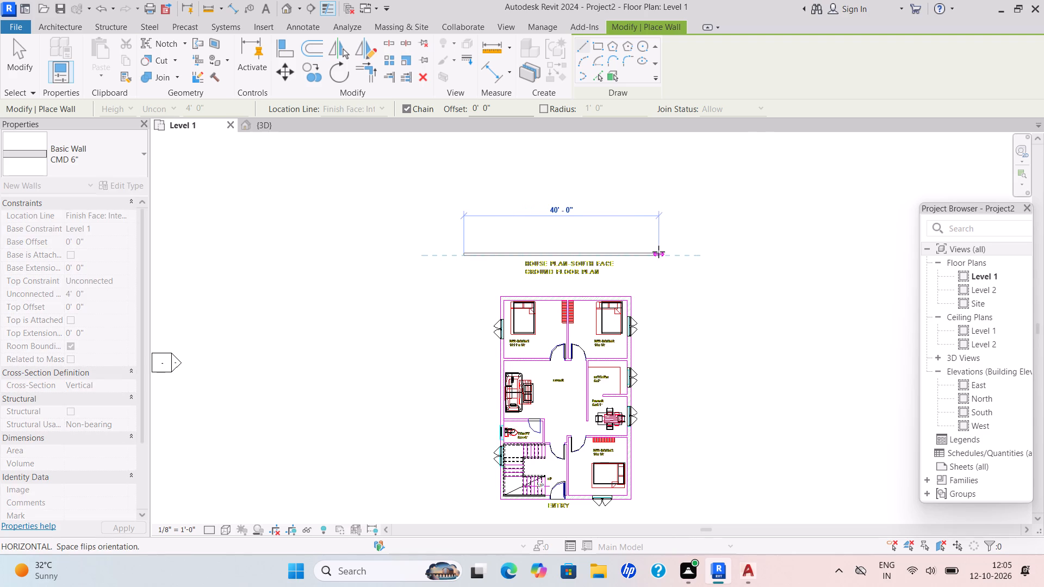
left_click_drag(659, 252, 649, 307)
scroll(666, 436, "down", 2)
middle_click_drag(666, 436, 685, 261)
scroll(685, 261, "up", 2)
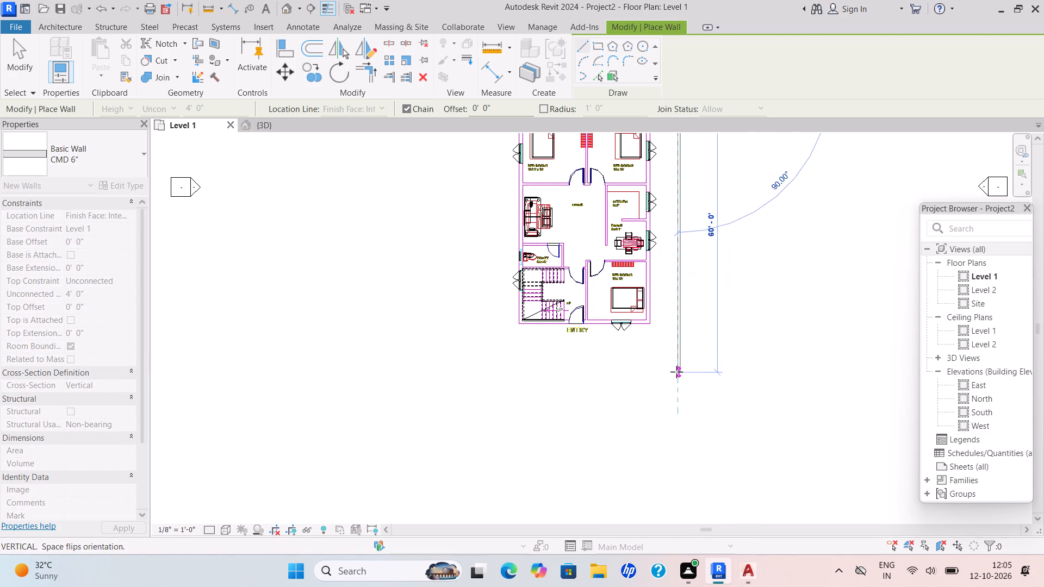
left_click(676, 372)
Complete the boundary loop with the south wall and the west wall back to the starting corner, and view it in 3D.
middle_click_drag(484, 372, 471, 440)
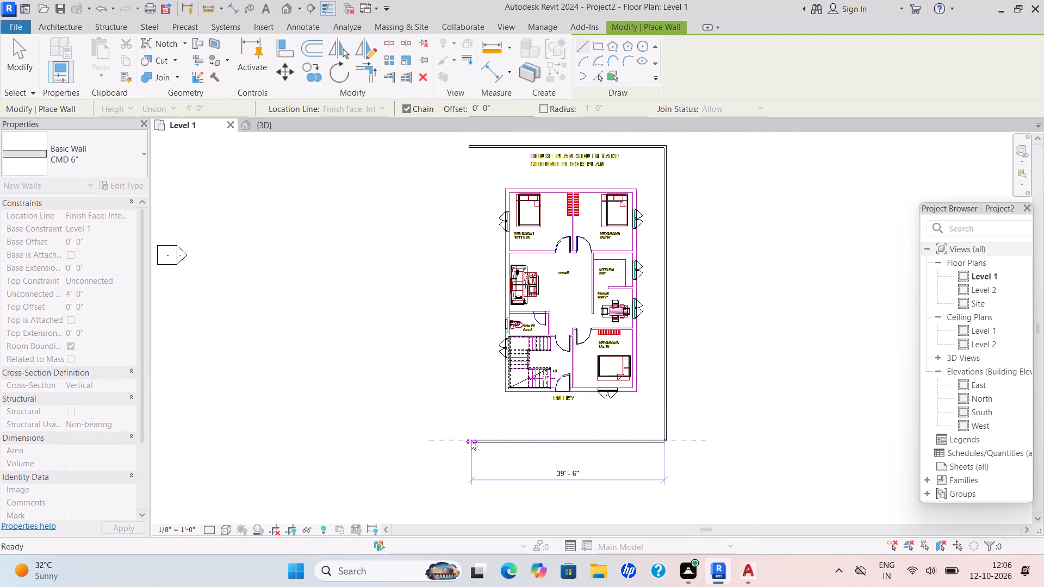
left_click(471, 440)
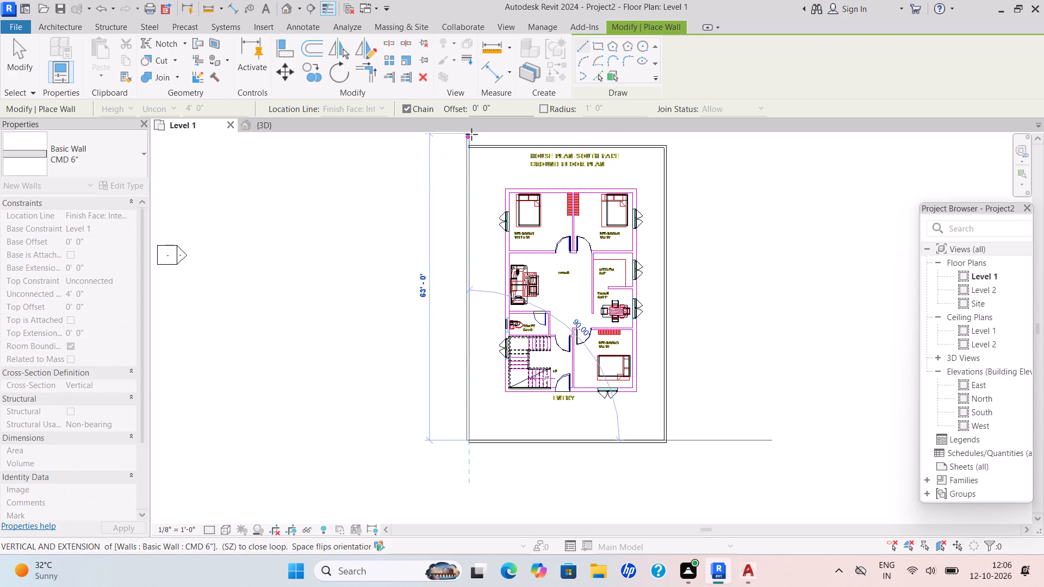
scroll(471, 134, "up", 9)
left_click(468, 167)
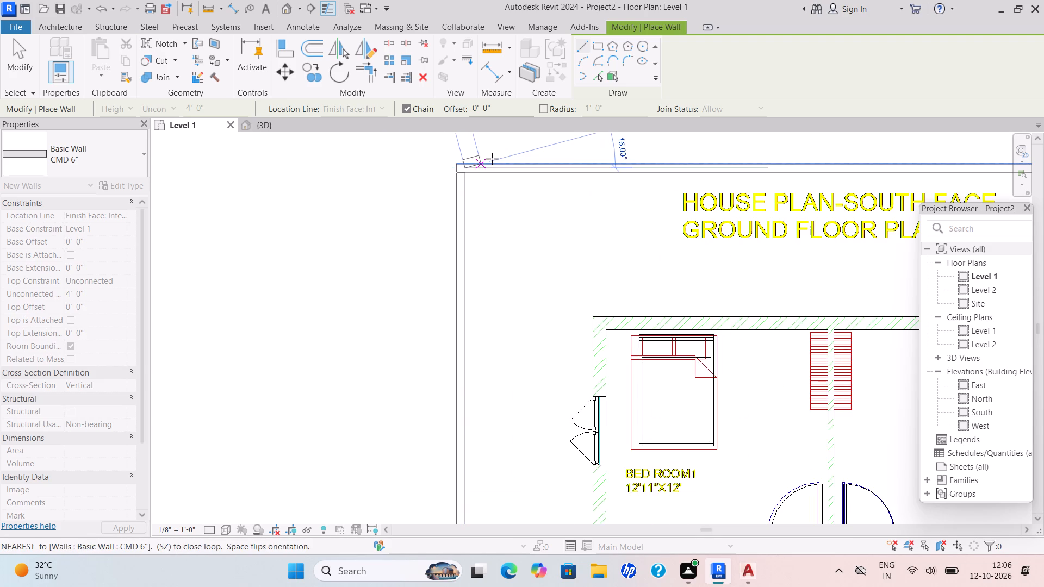
key("Escape")
scroll(492, 211, "down", 9)
middle_click_drag(490, 210, 476, 197)
scroll(470, 212, "down", 1)
middle_click_drag(470, 212, 455, 197)
key("Escape")
scroll(450, 195, "up", 1)
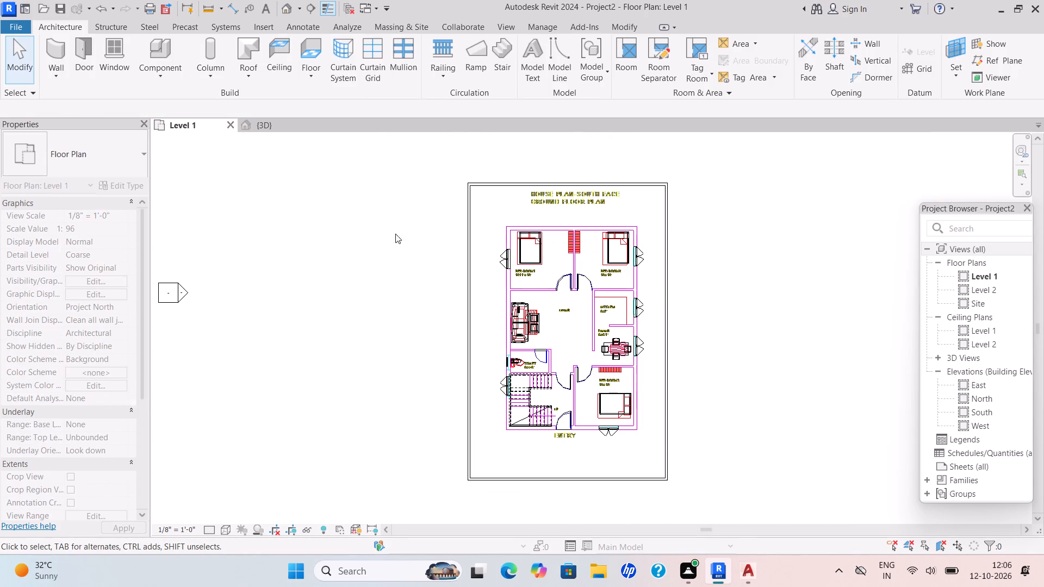
left_click(274, 117)
left_click(279, 129)
key("Escape")
scroll(623, 317, "up", 1)
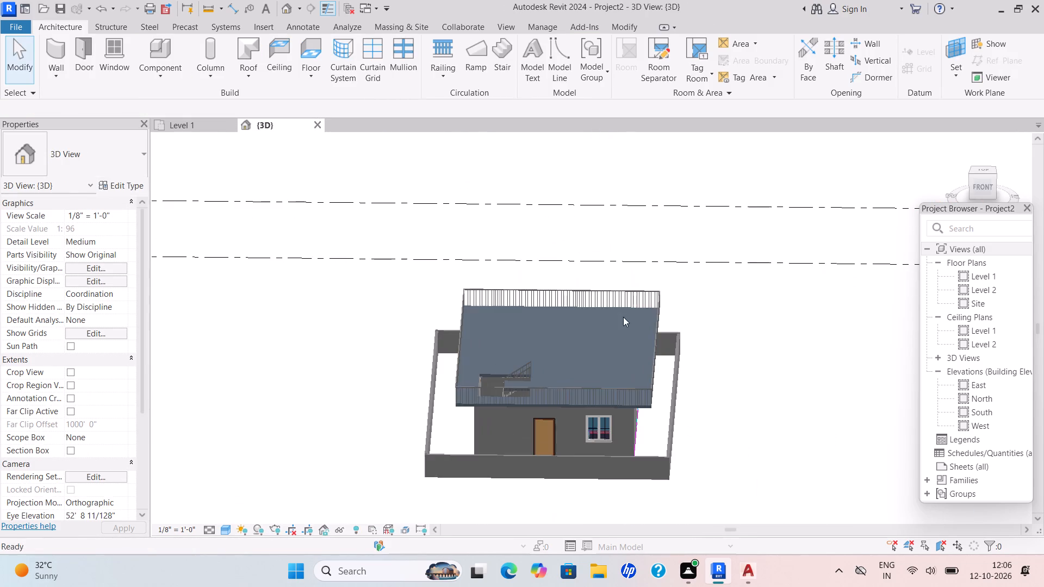
On Level 1, load the family Gate_davinder_11707.0001 from the SHUBHAM CITY Gate folder as a component.
left_click(179, 128)
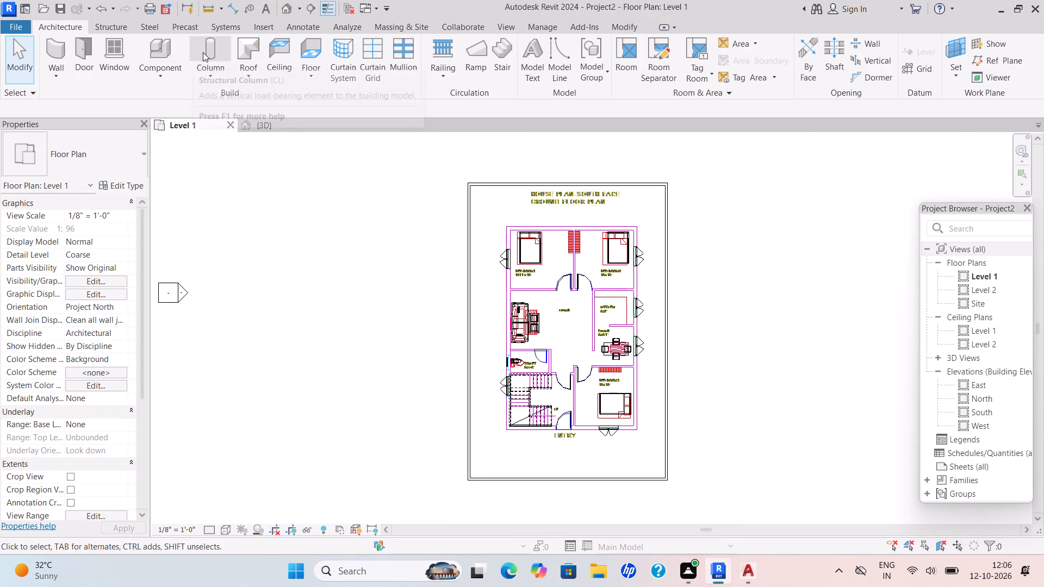
left_click(164, 85)
left_click(161, 82)
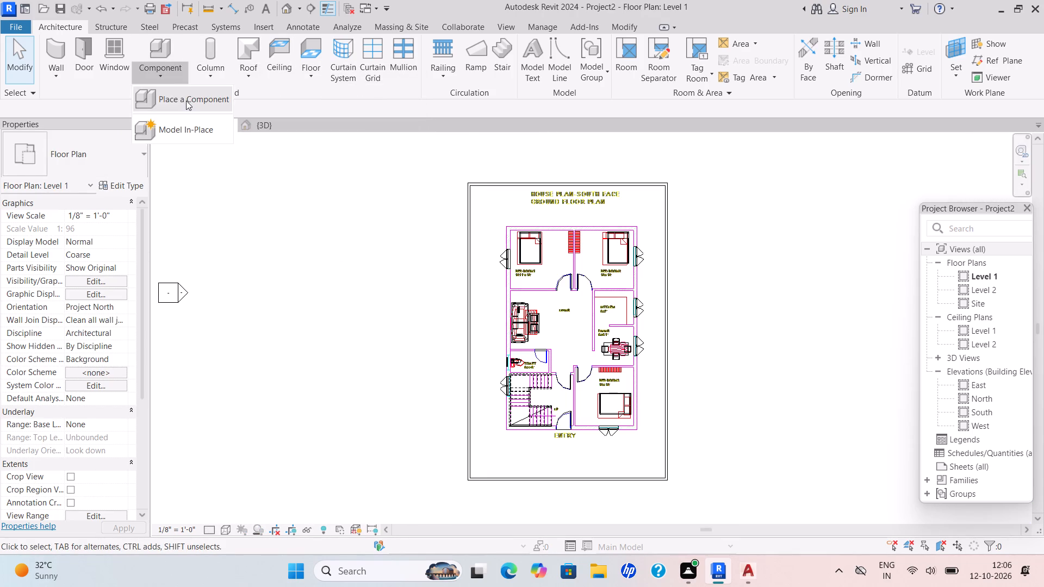
left_click(186, 101)
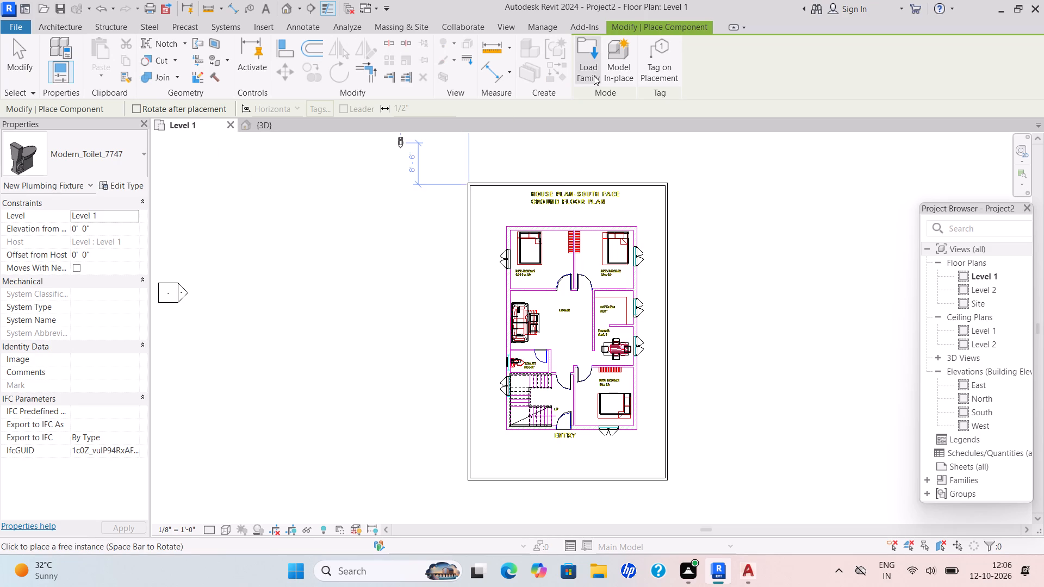
double_click(594, 76)
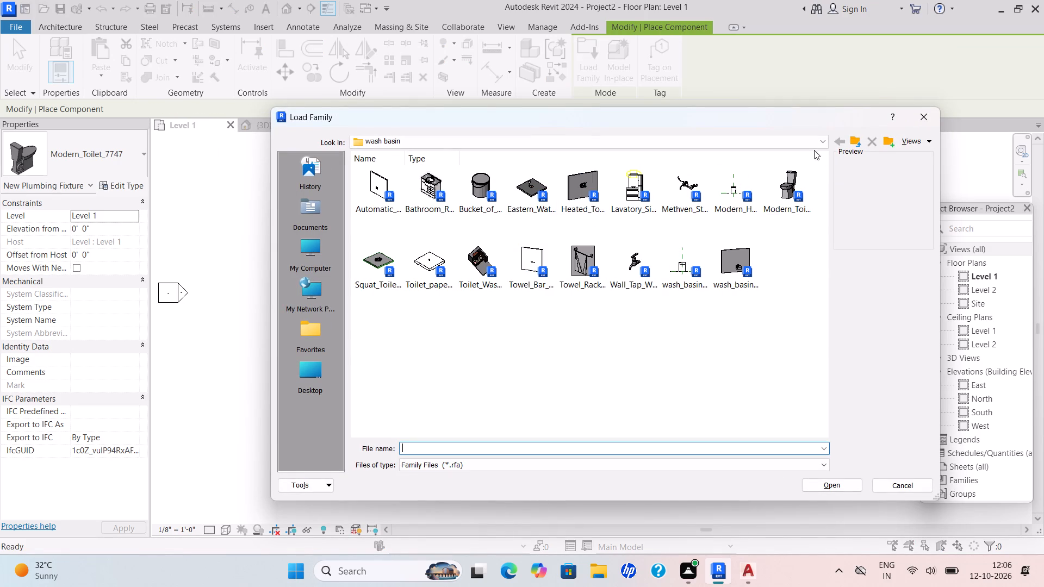
left_click(825, 140)
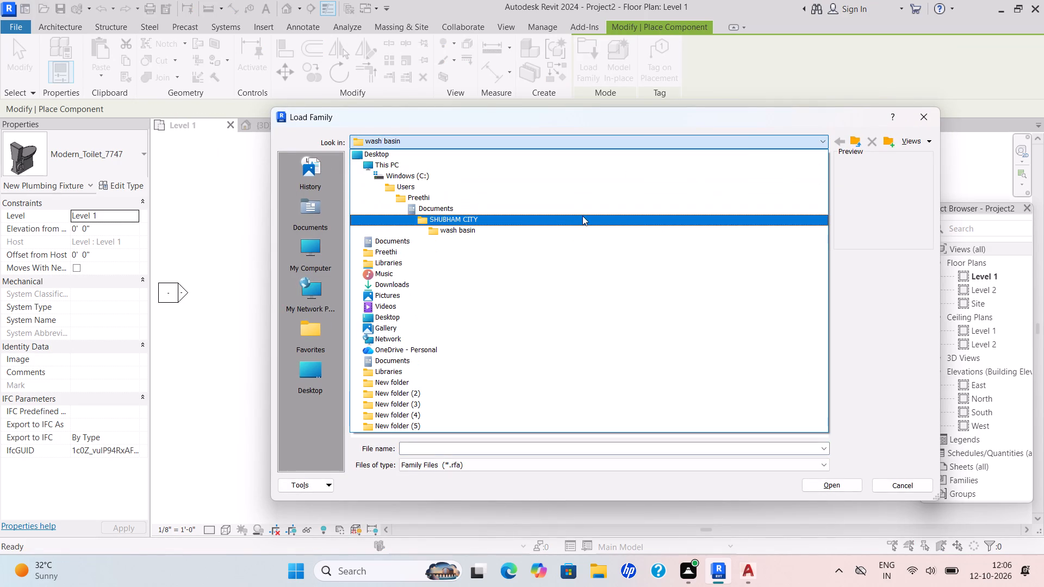
left_click(582, 216)
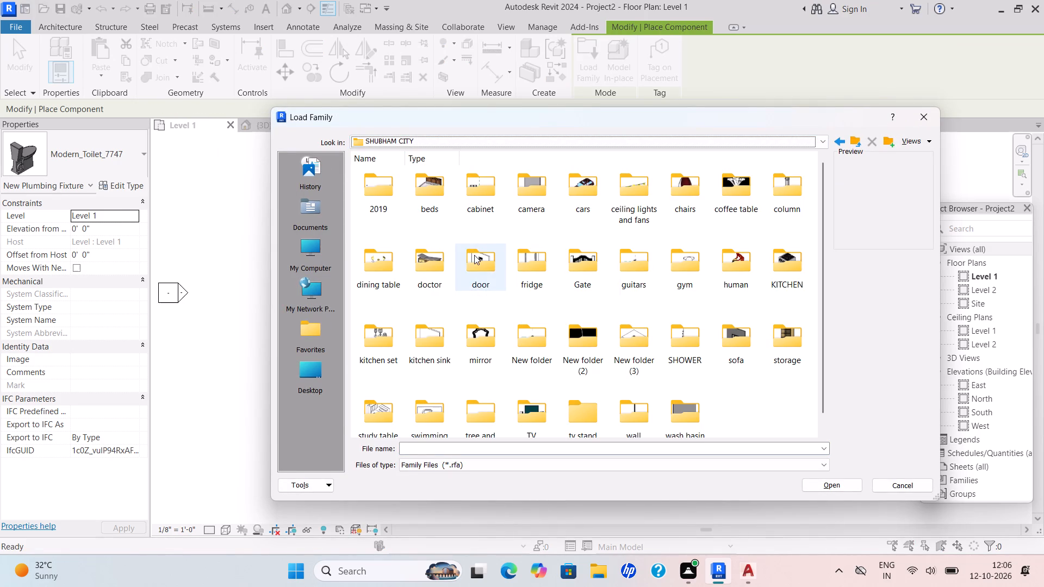
double_click(577, 283)
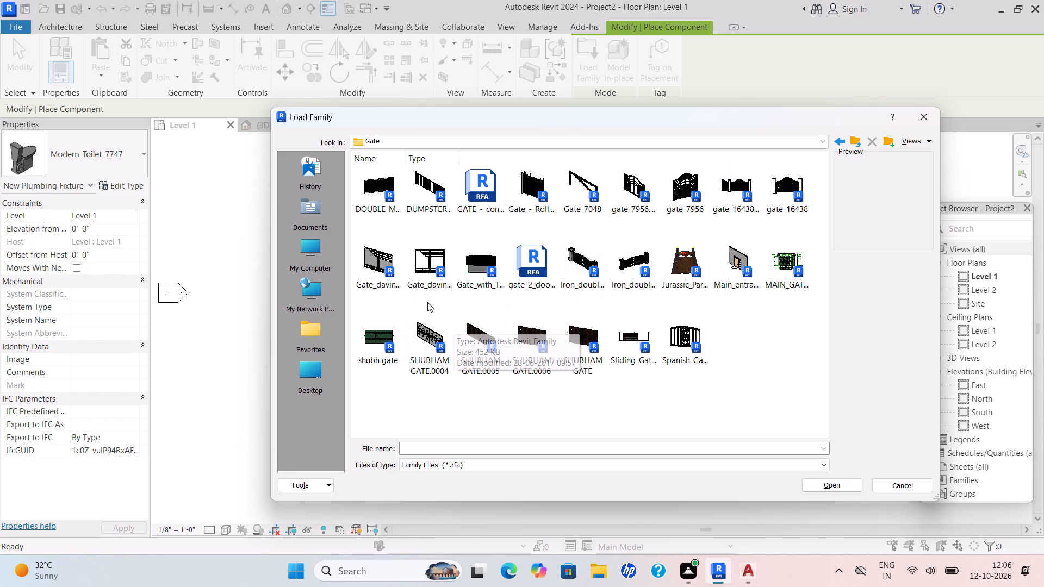
left_click(428, 301)
left_click(383, 298)
double_click(380, 277)
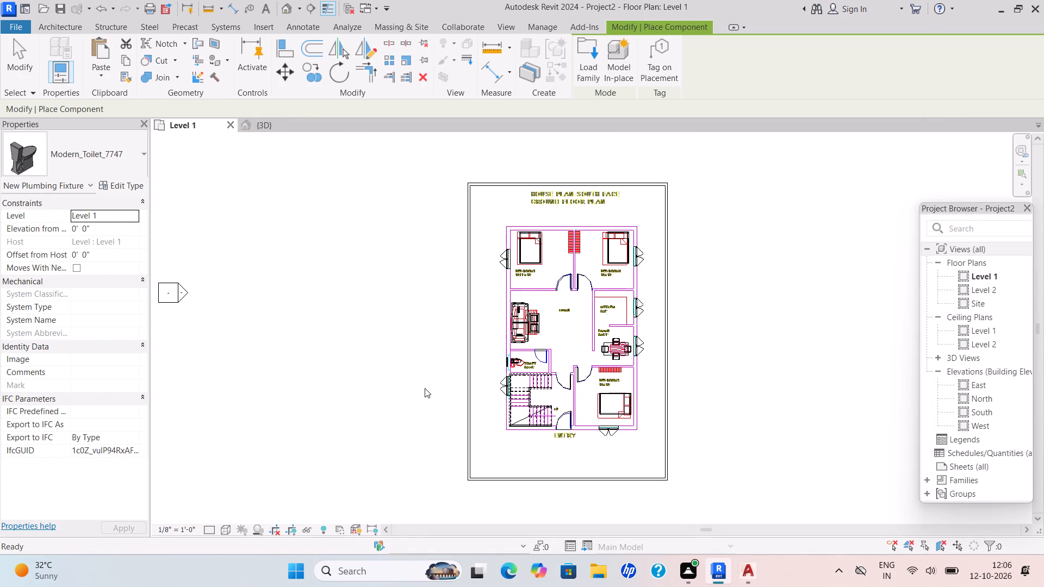
Place the gate on the south boundary wall's inner face, just below the ENTRY label.
scroll(544, 483, "up", 10)
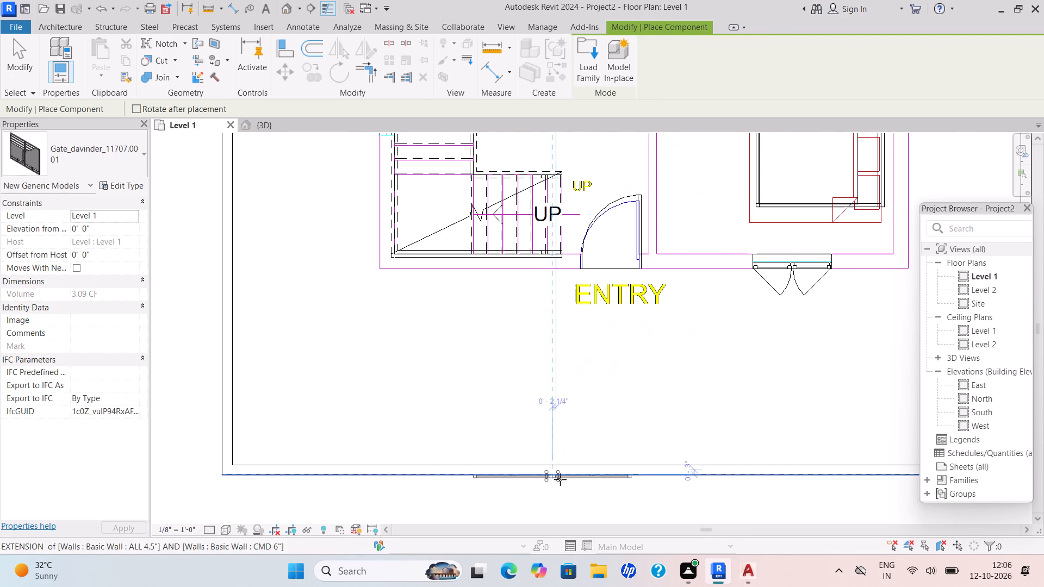
left_click(579, 465)
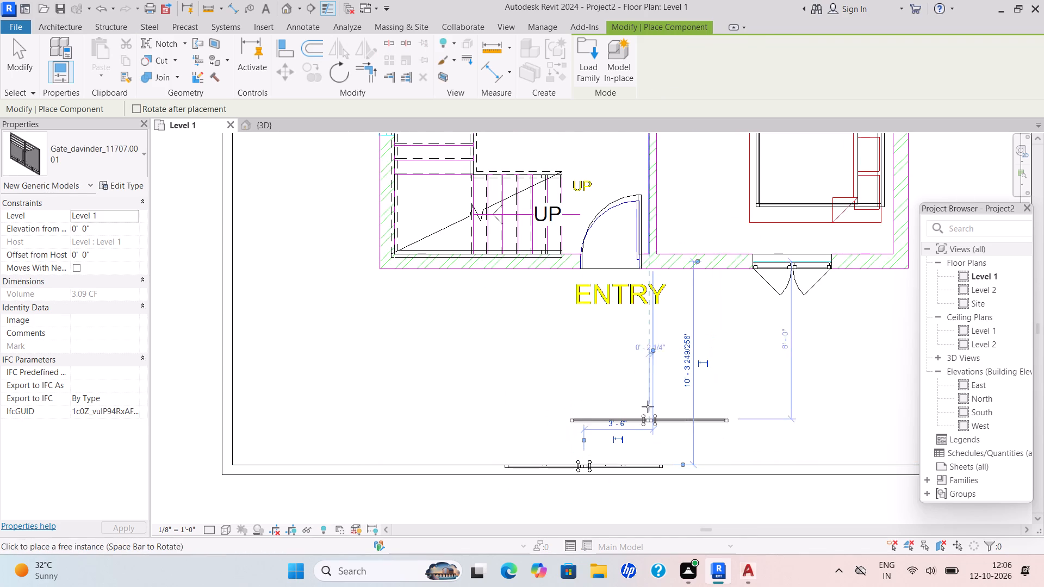
key("Escape")
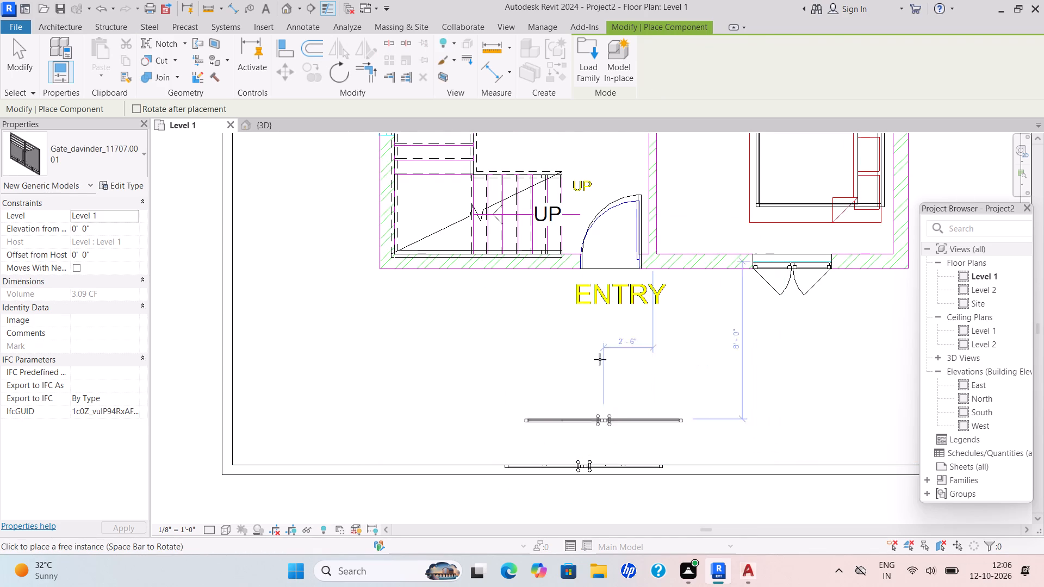
key("Escape")
Split the south boundary wall at a point within the gate's width.
left_click(620, 26)
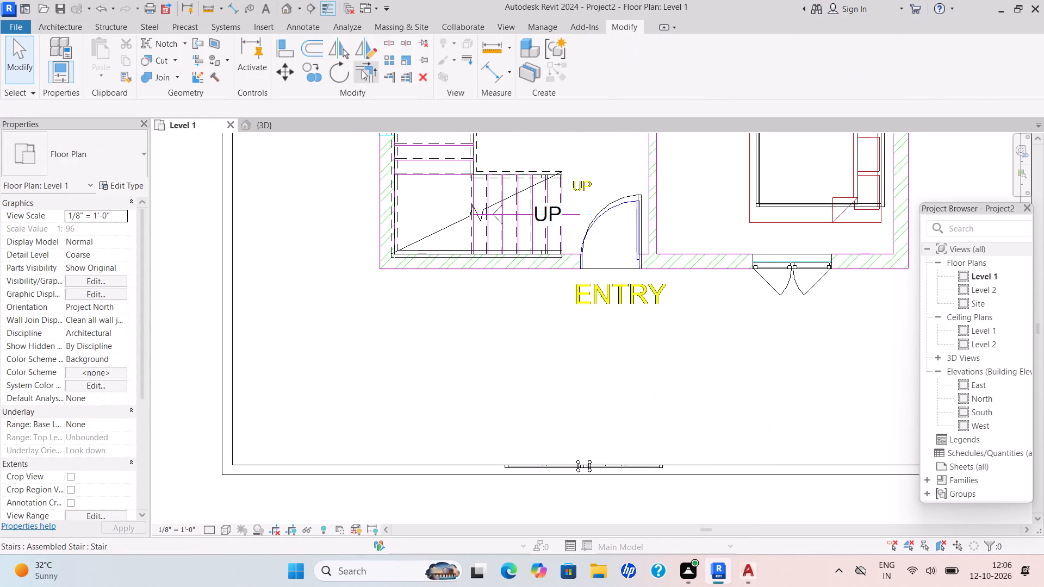
left_click(391, 43)
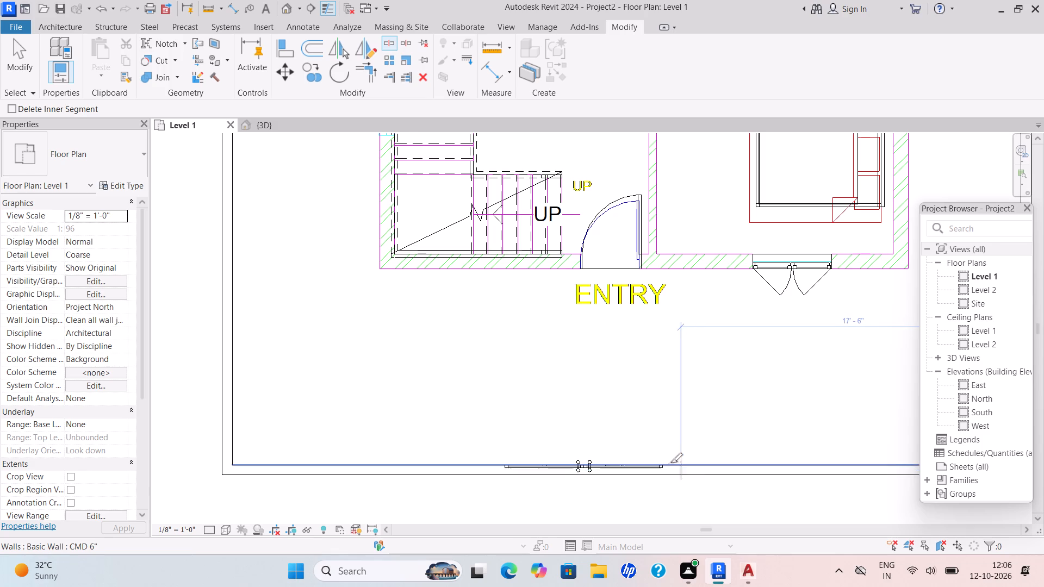
left_click(634, 464)
key("Escape")
key("Escape")
Shorten the eastern segment of the south boundary wall so that it starts at the gate's east end.
scroll(683, 493, "up", 4)
key("Escape")
middle_click_drag(682, 478, 585, 442)
left_click(583, 426)
scroll(583, 426, "up", 5)
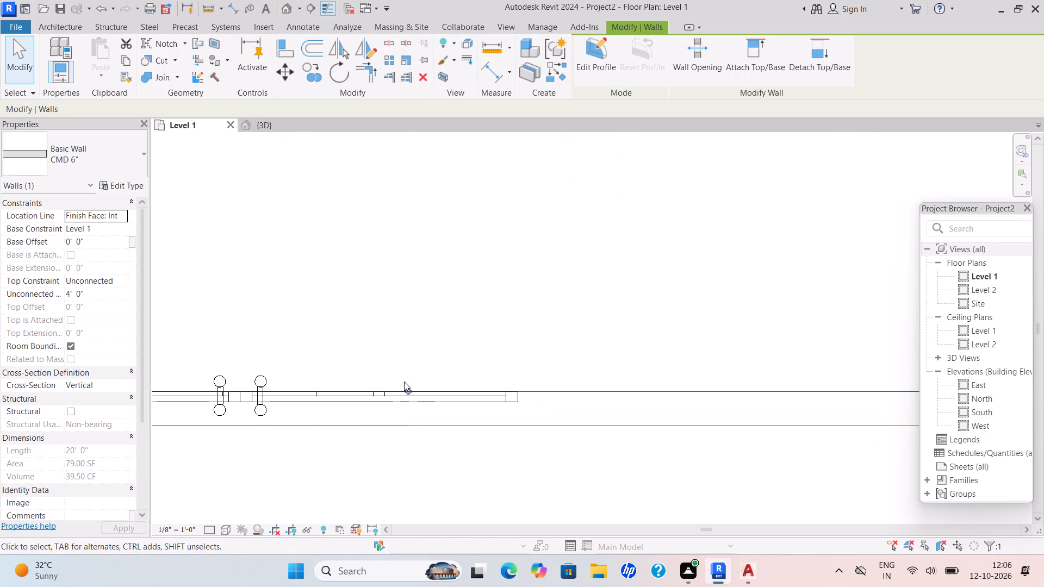
left_click_drag(407, 390, 518, 381)
scroll(542, 385, "down", 3)
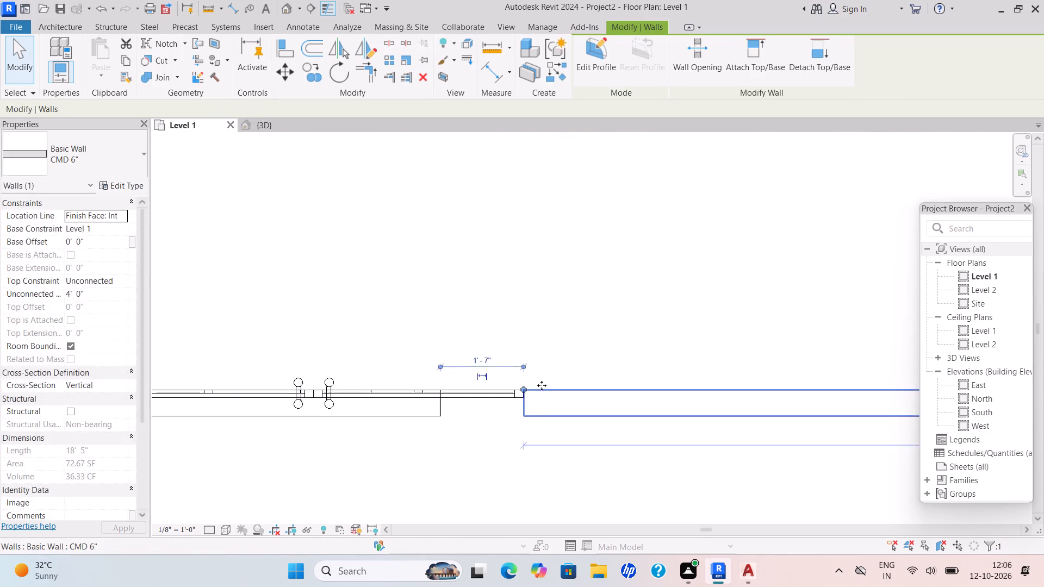
key("Escape")
Shorten the western segment of the south boundary wall back to the gate's west end.
middle_click_drag(548, 386, 730, 372)
scroll(724, 373, "down", 2)
left_click(657, 383)
scroll(660, 373, "up", 3)
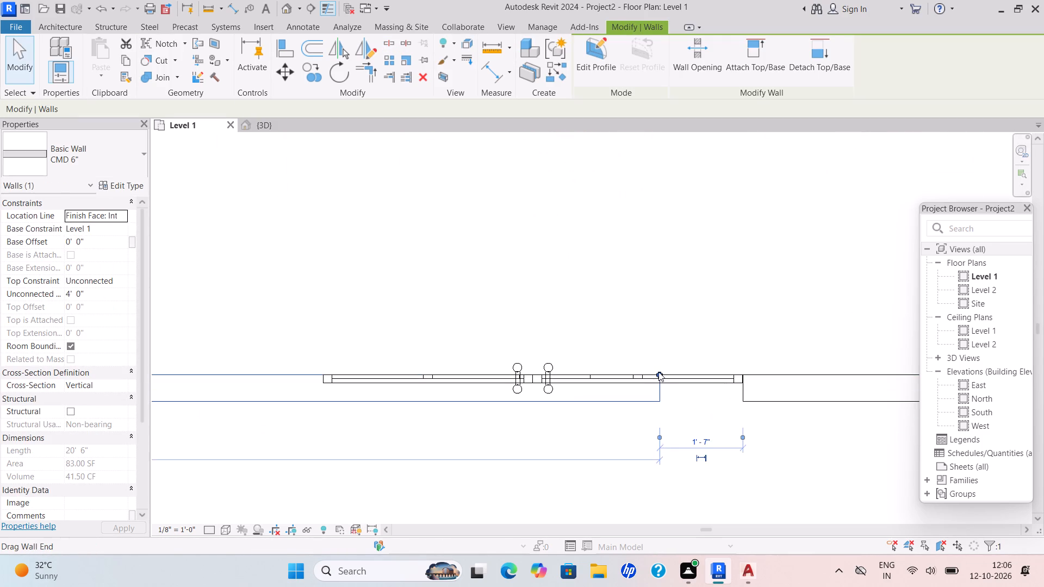
left_click_drag(657, 372, 325, 369)
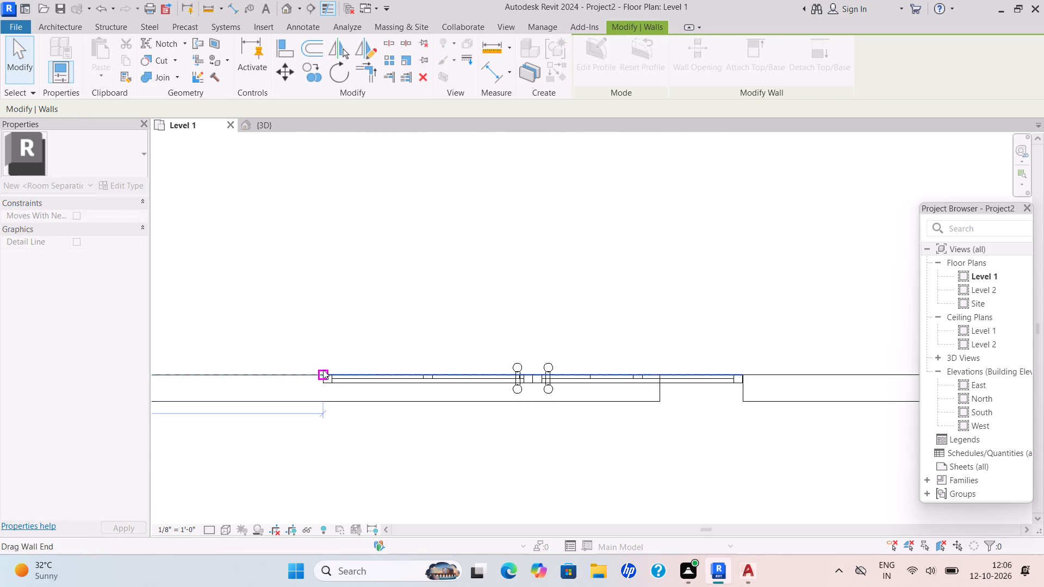
scroll(361, 369, "down", 4)
middle_click_drag(387, 377, 567, 372)
key("Escape")
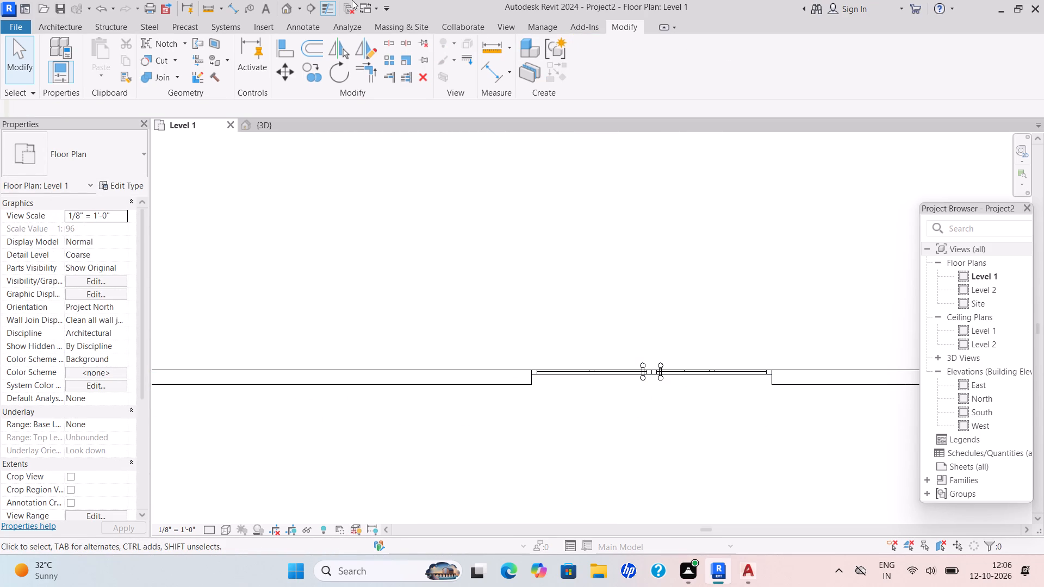
Examine the gate, its opening in the boundary wall and the house front in the 3D view.
scroll(333, 0, "down", 11)
scroll(163, 102, "down", 4)
scroll(278, 328, "down", 8)
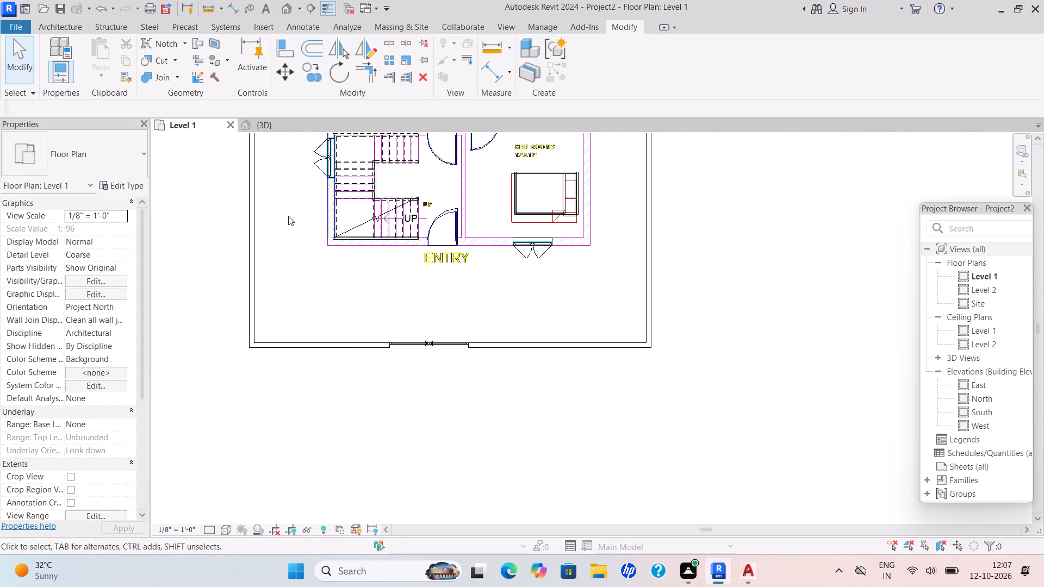
left_click(262, 127)
scroll(396, 227, "down", 3)
scroll(508, 402, "up", 2)
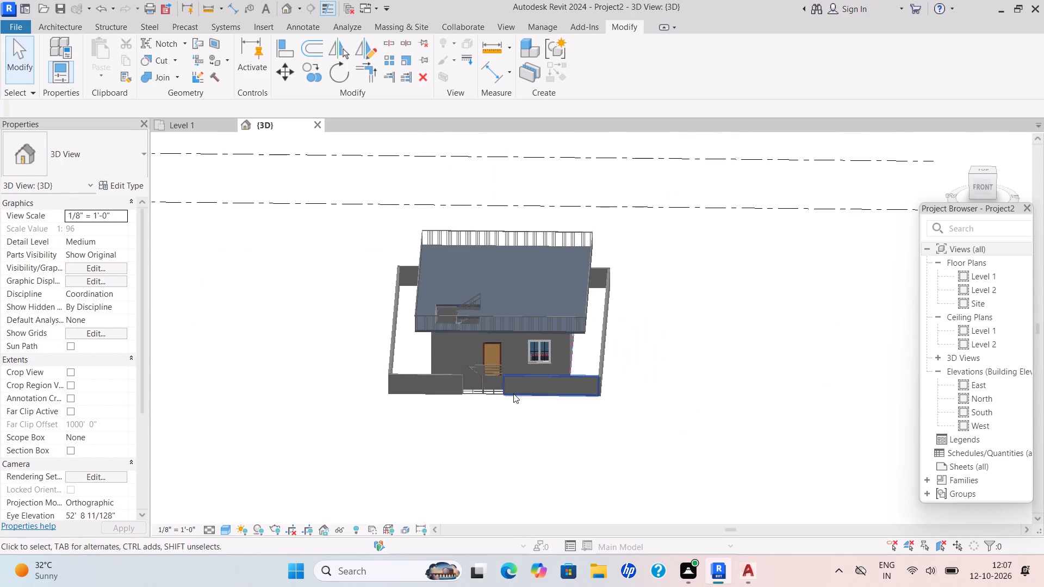
middle_click_drag(531, 394, 533, 451, "shift")
middle_click_drag(530, 440, 527, 471, "shift")
scroll(532, 440, "up", 1, "shift")
scroll(550, 376, "up", 4)
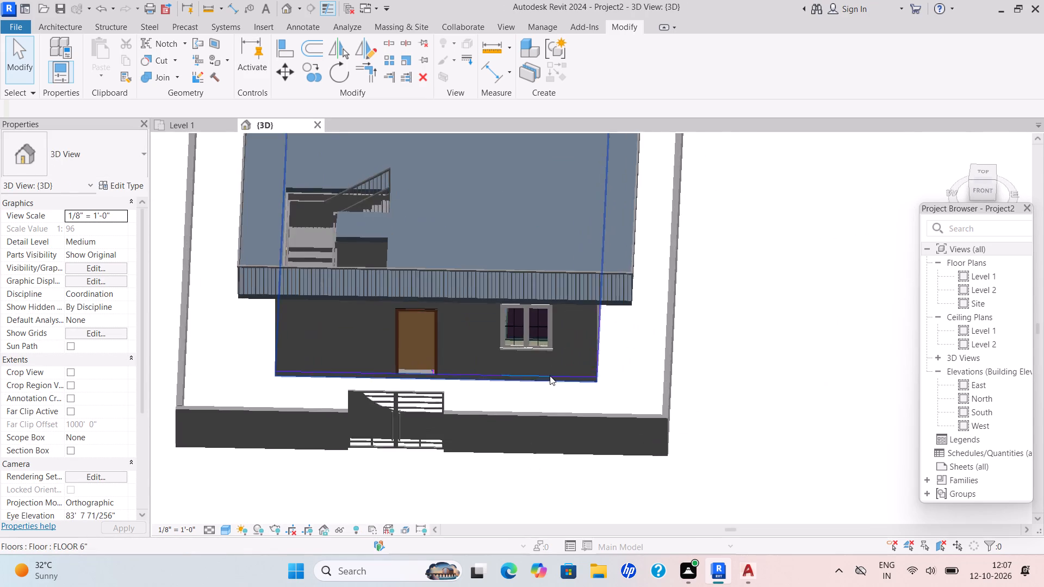
scroll(550, 376, "up", 5)
left_click(550, 375)
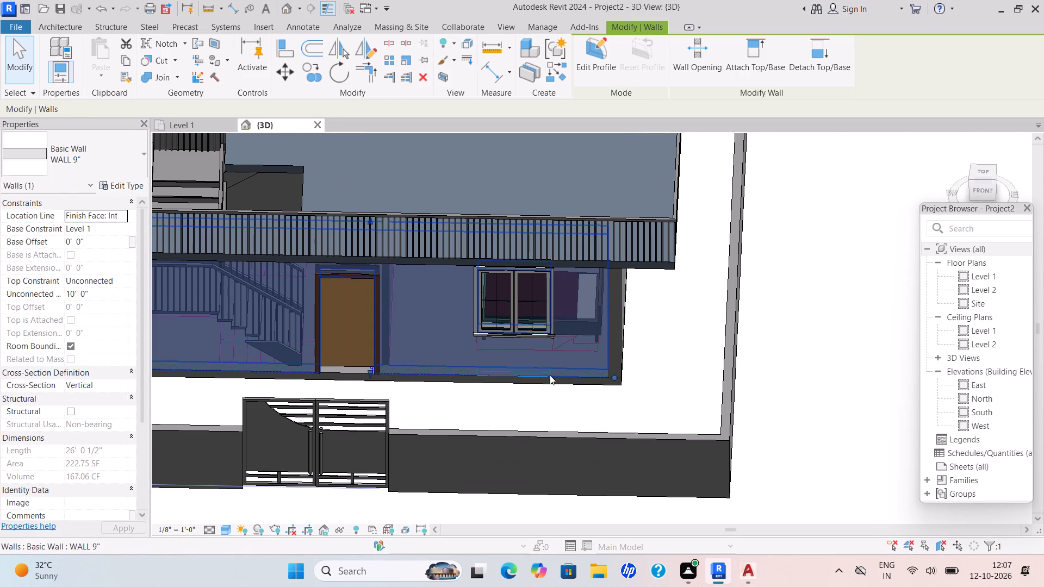
Edit the ground floor slab's boundary and move its south edge out to the outer face of the south boundary wall.
scroll(568, 371, "up", 4)
key("Escape")
scroll(640, 392, "up", 4)
left_click(640, 392)
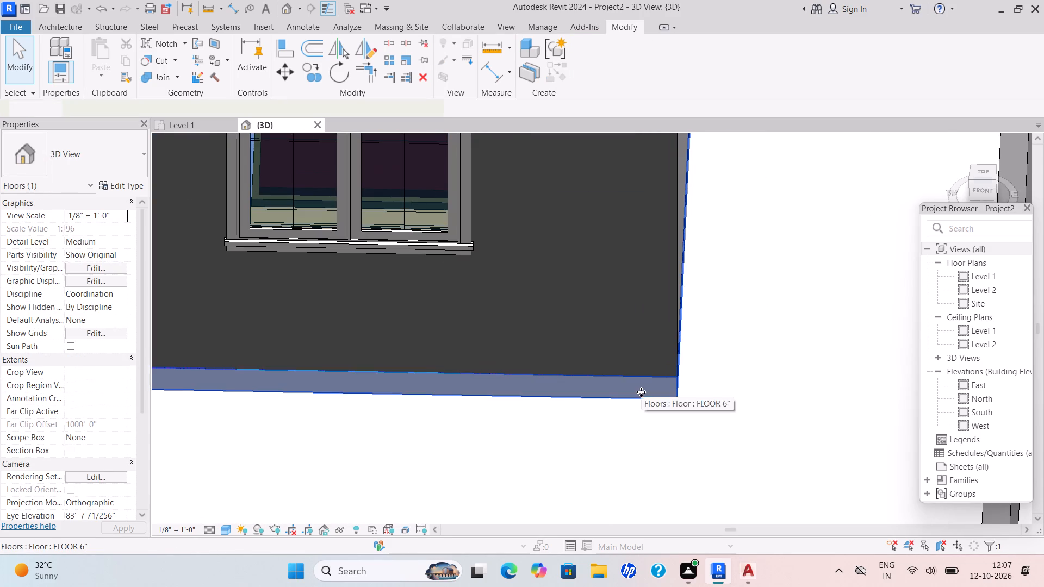
left_click(583, 61)
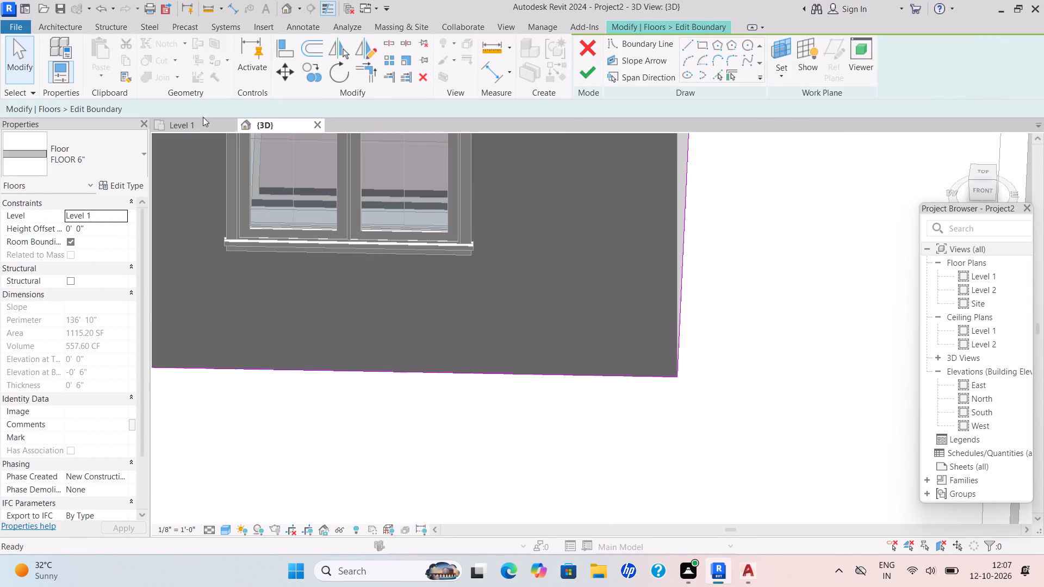
left_click(199, 130)
scroll(432, 235, "up", 4)
left_click_drag(460, 253, 469, 279)
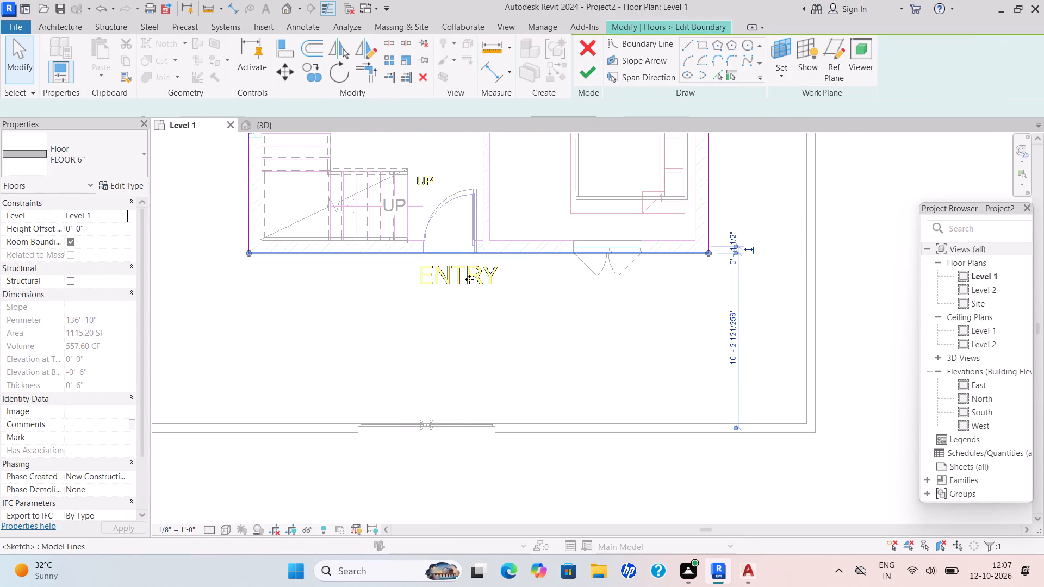
left_click_drag(469, 279, 475, 430)
scroll(556, 316, "down", 2)
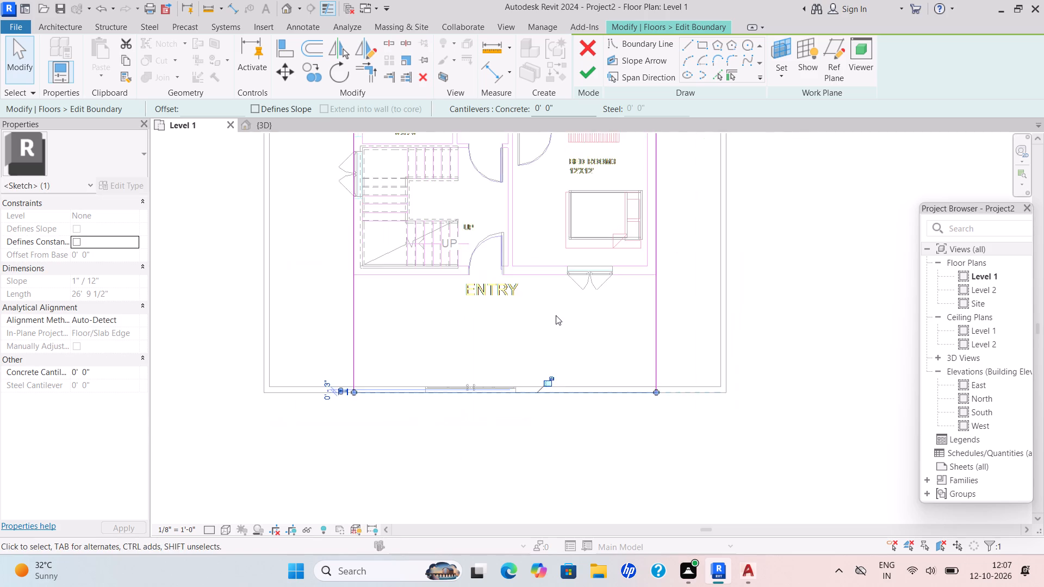
Move the slab sketch's east and west edges out to the outer faces of the east and west boundary walls.
scroll(556, 315, "down", 3)
middle_click_drag(567, 322, 566, 362)
right_click_drag(568, 330, 567, 361)
scroll(560, 363, "up", 1)
scroll(626, 277, "up", 4)
left_click_drag(650, 261, 650, 260)
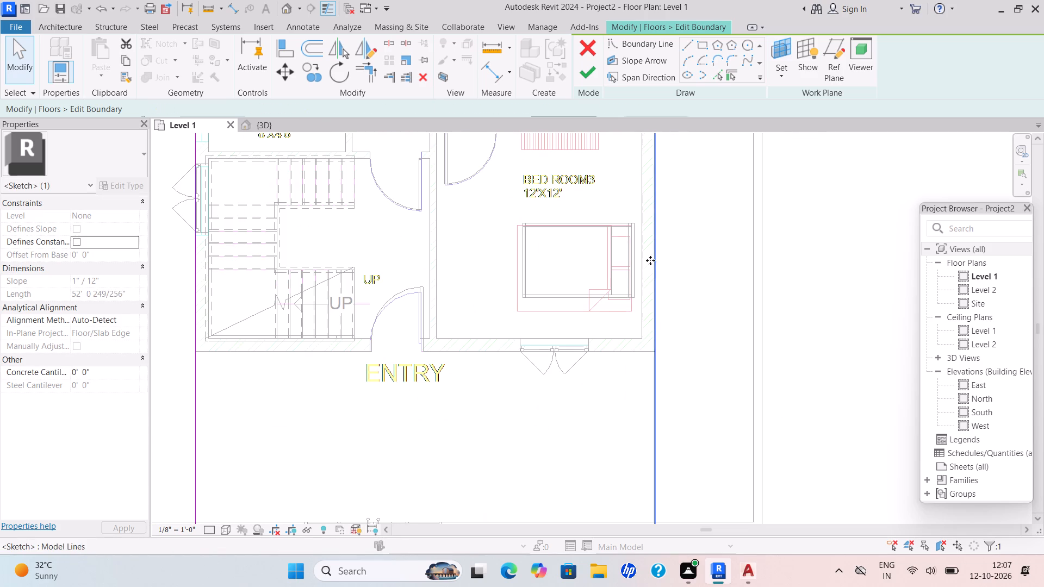
left_click_drag(650, 260, 761, 252)
scroll(737, 252, "down", 5)
scroll(468, 226, "up", 4)
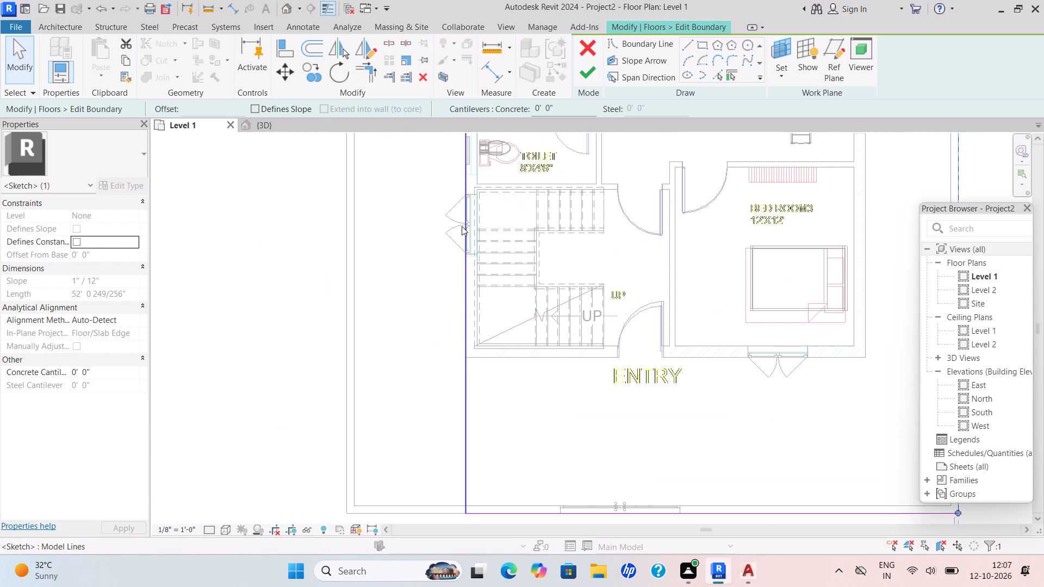
left_click_drag(462, 226, 338, 252)
scroll(386, 229, "down", 3)
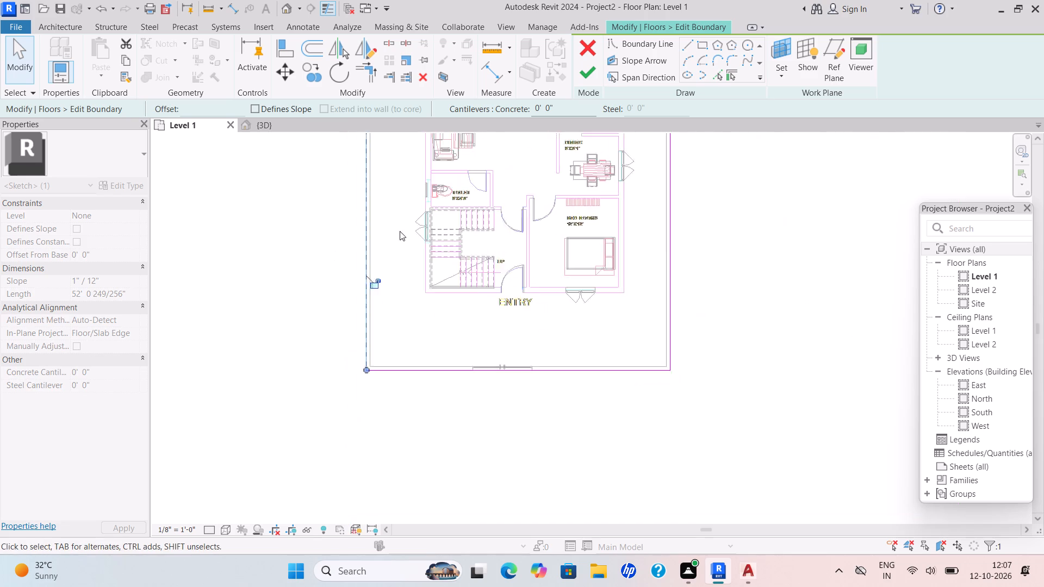
Move the slab sketch's north edge out to the north boundary wall's outer face and finish the boundary edit.
scroll(400, 231, "down", 10)
middle_click_drag(469, 255, 479, 324)
middle_click_drag(475, 280, 476, 305)
scroll(487, 246, "up", 6)
scroll(487, 246, "down", 1)
scroll(487, 246, "up", 5)
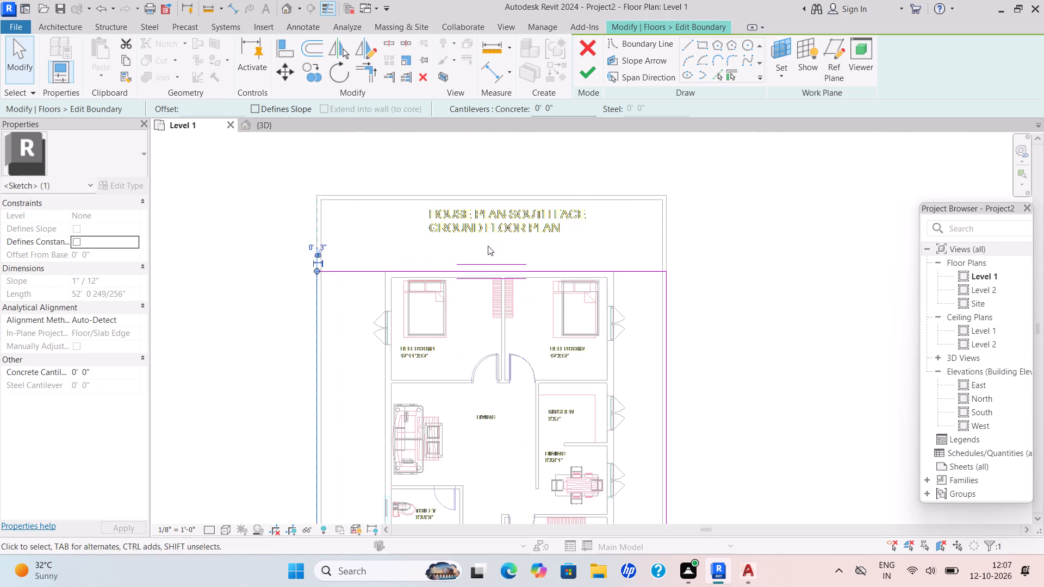
left_click_drag(516, 274, 524, 197)
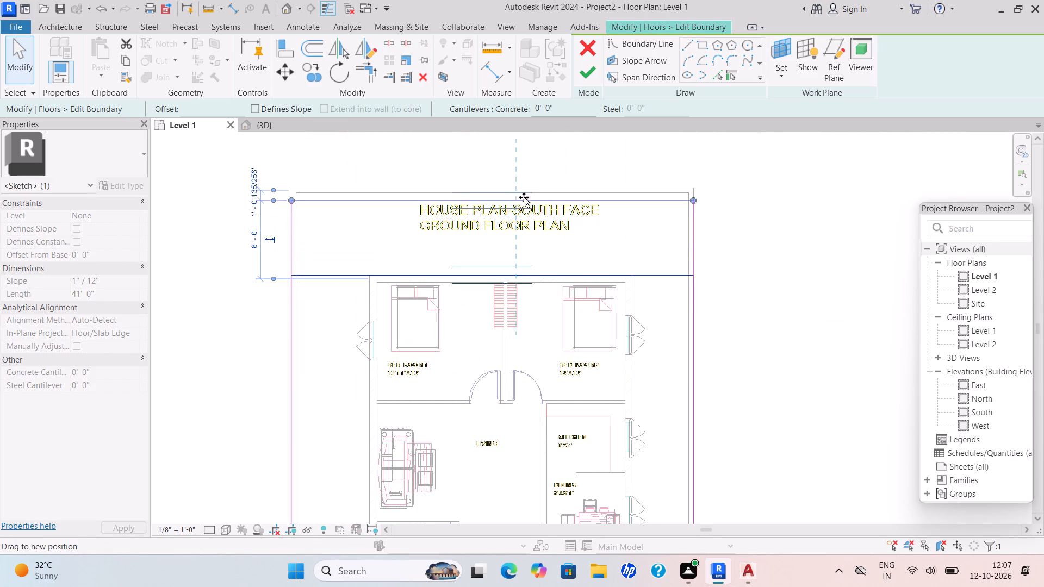
left_click_drag(524, 197, 532, 185)
scroll(536, 190, "down", 3)
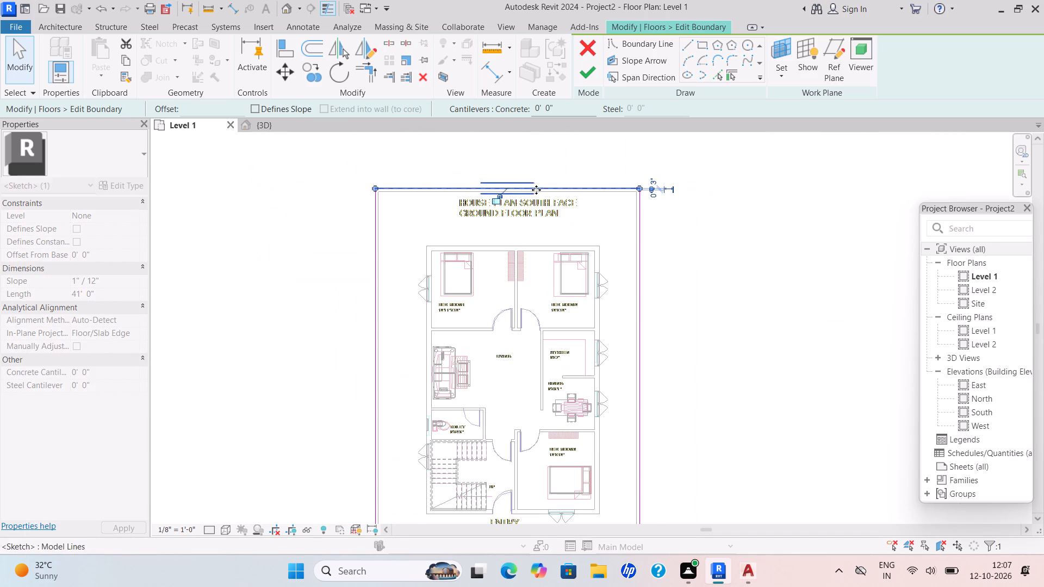
left_click(591, 80)
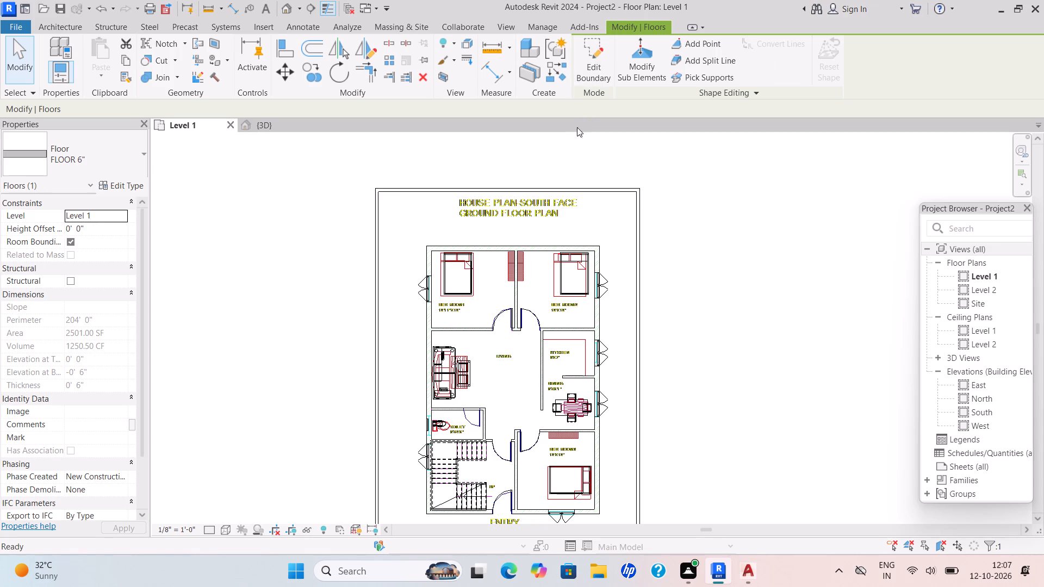
Reopen the ground floor slab's boundary sketch, check its outline in the 3D view and finish the edit.
scroll(576, 129, "down", 2)
left_click(589, 79)
scroll(578, 154, "down", 3)
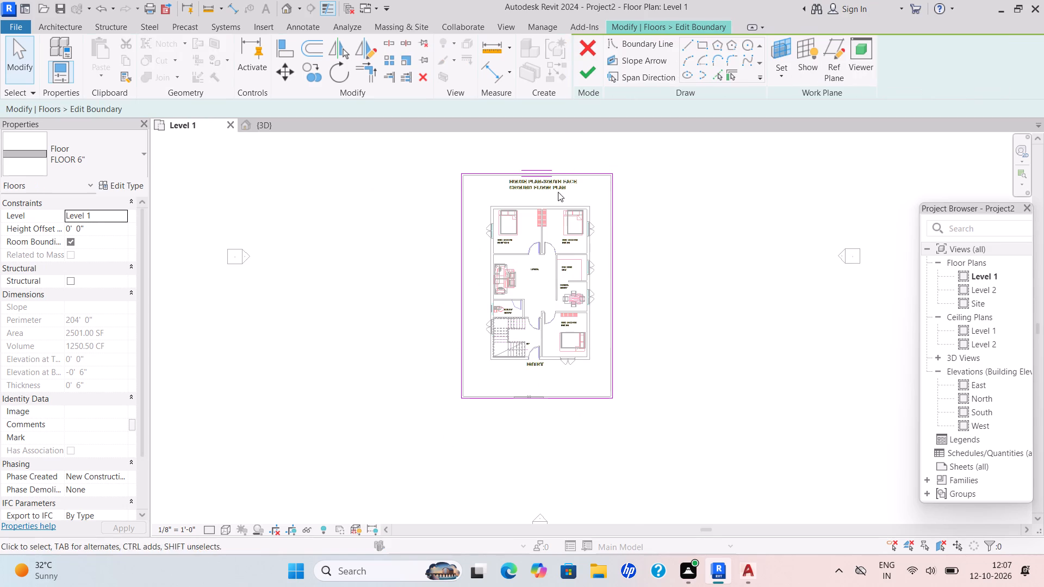
left_click(293, 128)
scroll(515, 239, "down", 3)
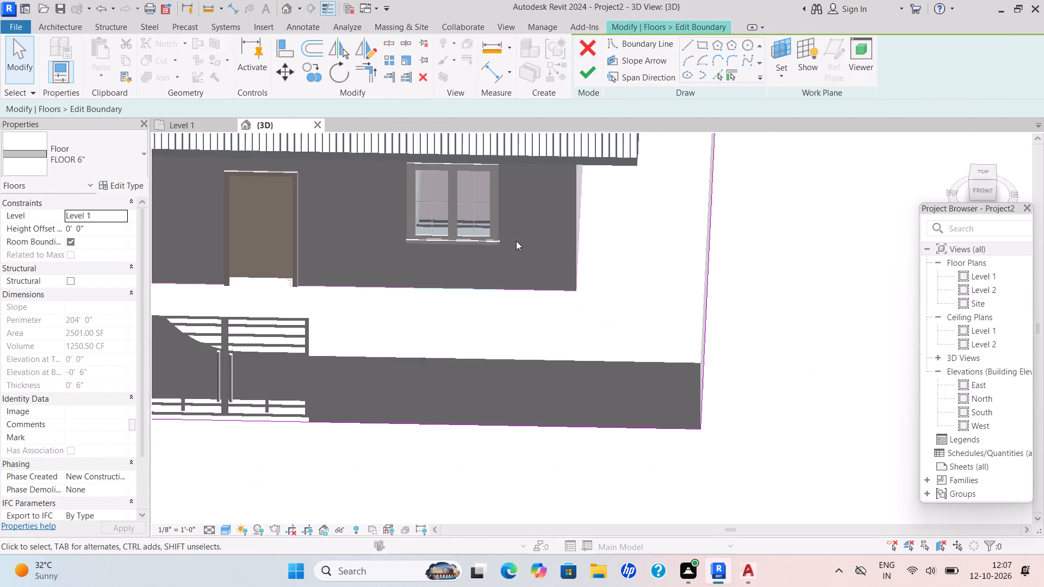
scroll(516, 241, "down", 5)
left_click(587, 282)
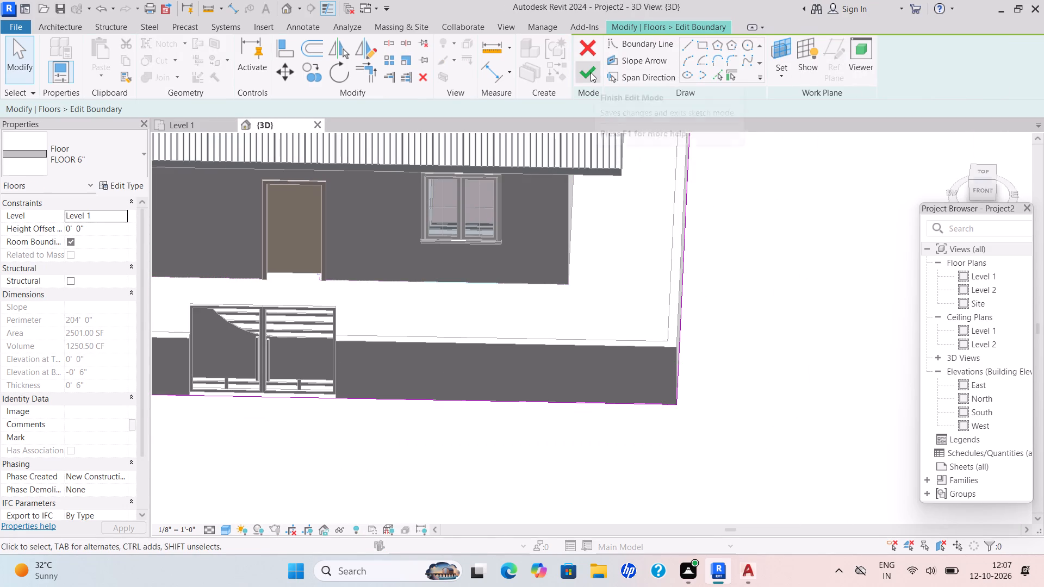
left_click(591, 72)
Examine the extended ground slab around the house front, gate and boundary wall in the 3D view.
scroll(582, 276, "up", 3)
left_click(582, 276)
scroll(582, 276, "down", 2)
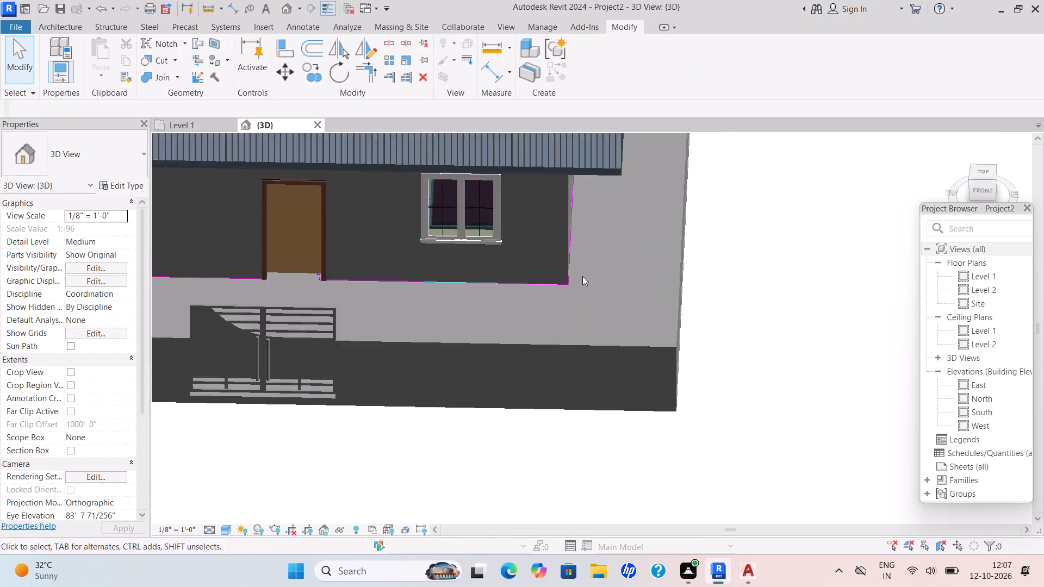
scroll(582, 276, "down", 7)
middle_click_drag(582, 276, 599, 182, "shift")
scroll(599, 181, "up", 1, "shift")
middle_click_drag(587, 229, 581, 266)
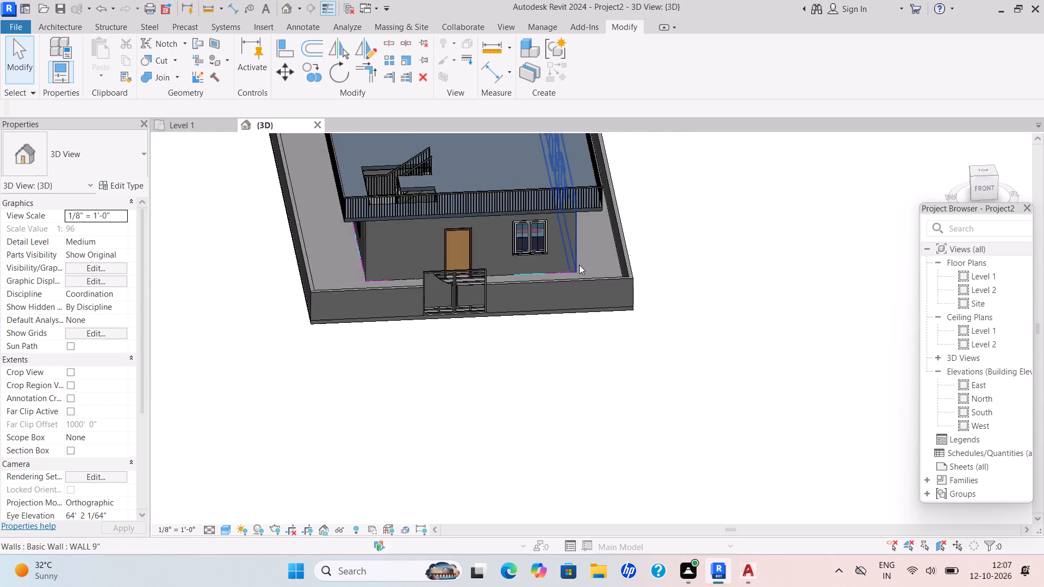
scroll(574, 261, "up", 1)
middle_click_drag(573, 260, 584, 317)
scroll(478, 279, "up", 7)
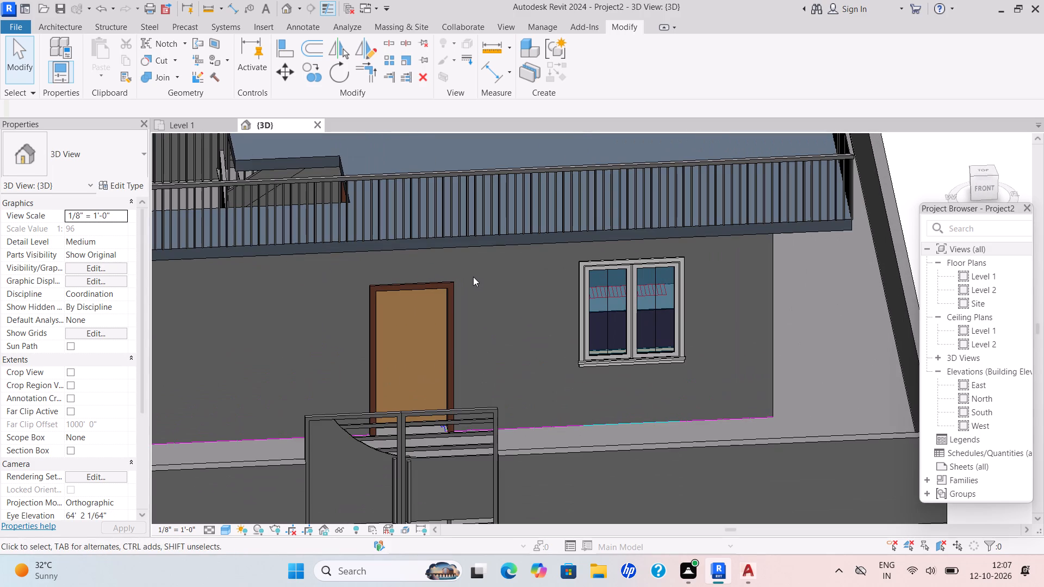
scroll(473, 277, "down", 1)
middle_click_drag(473, 277, 468, 208, "shift")
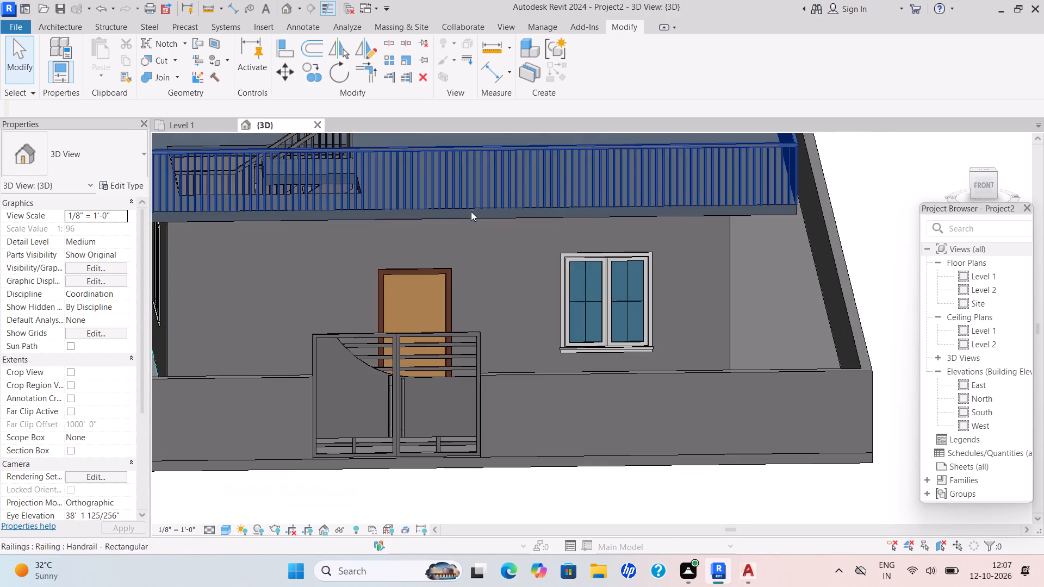
scroll(488, 233, "up", 2)
Paint the exterior faces of the house's south and east walls with the Wood - Stained material.
left_click(229, 55)
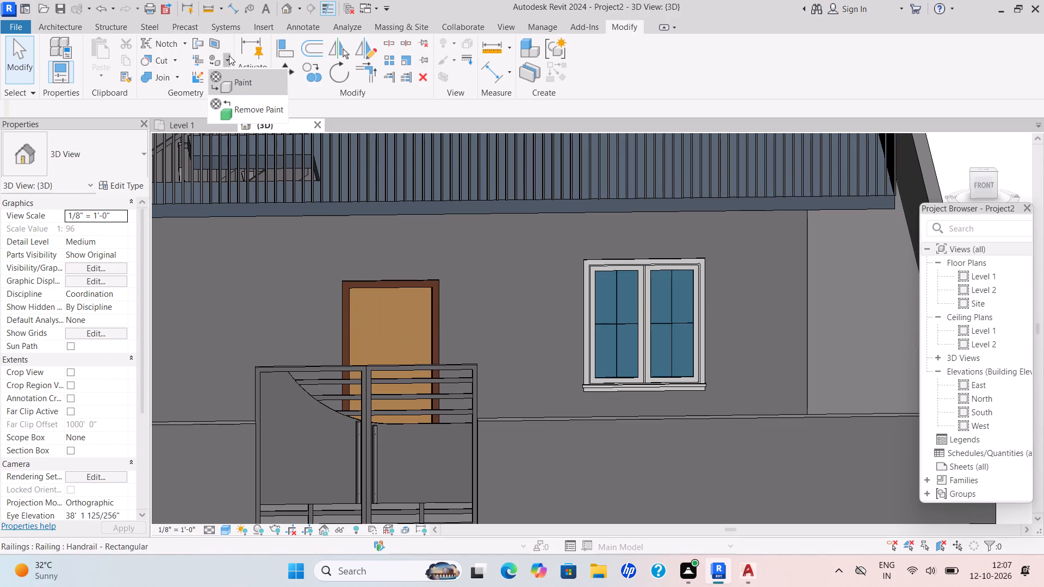
left_click(259, 79)
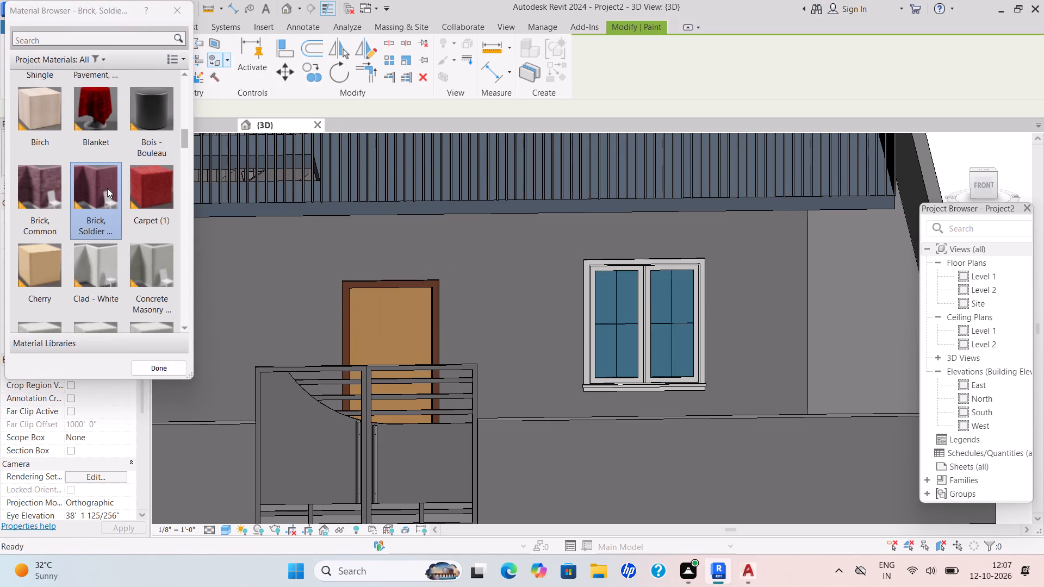
scroll(108, 189, "down", 4)
scroll(108, 189, "down", 20)
scroll(108, 189, "down", 2)
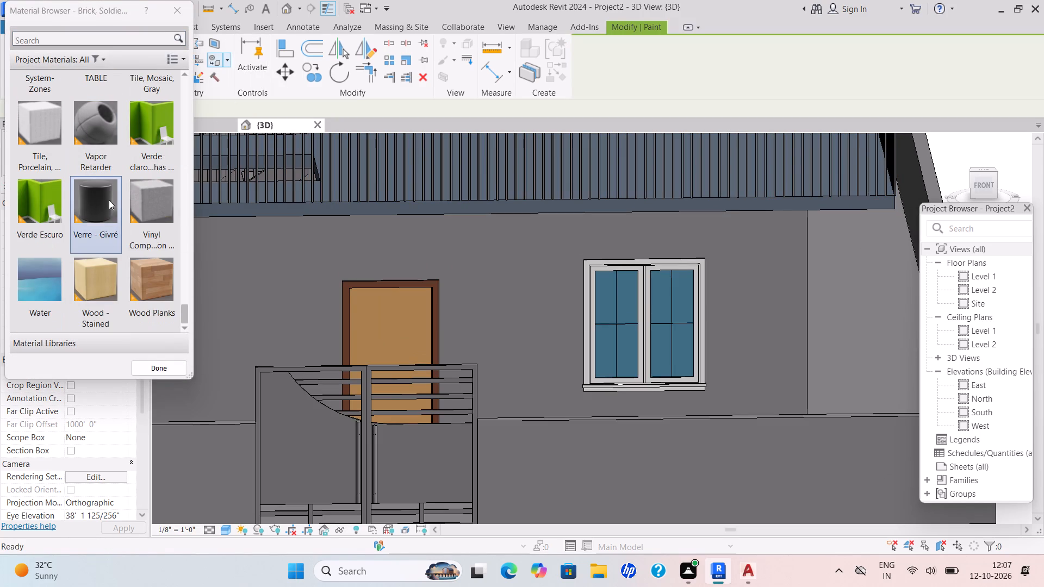
left_click(109, 295)
left_click(285, 276)
scroll(463, 248, "down", 5)
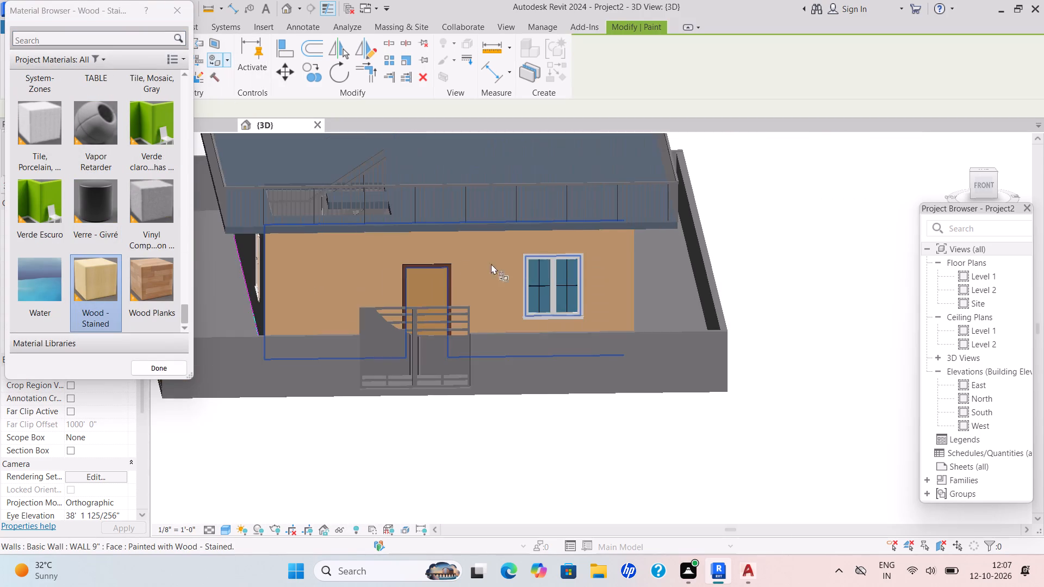
middle_click_drag(620, 282, 540, 321, "shift")
left_click(636, 320)
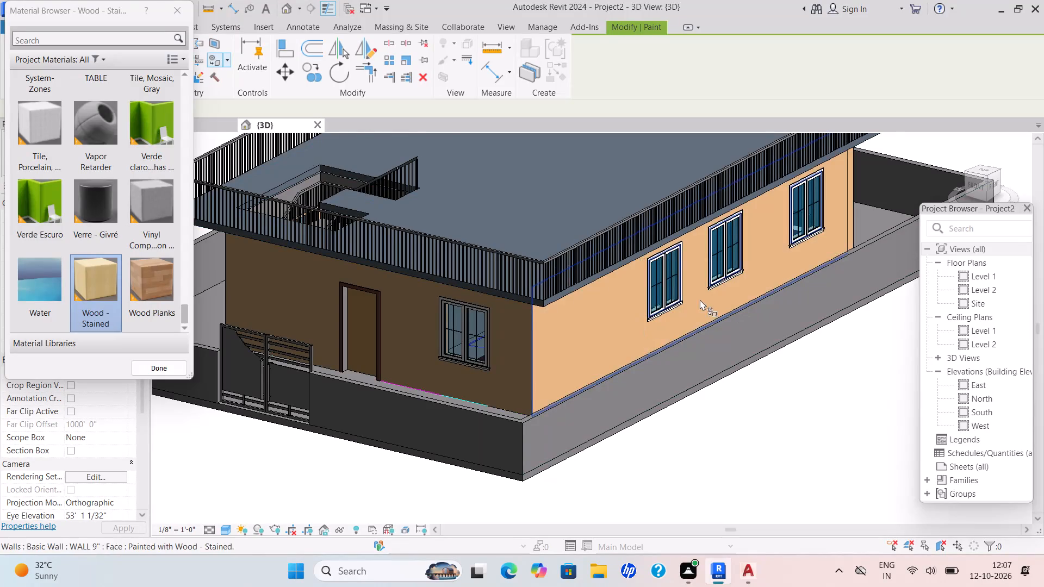
Paint the exterior faces of the house's north and west walls with Wood - Stained.
scroll(700, 299, "down", 1)
middle_click_drag(700, 299, 453, 341, "shift")
left_click(504, 471)
scroll(596, 449, "down", 1)
middle_click_drag(596, 449, 420, 435, "shift")
left_click(250, 382)
Paint the outer face of the south boundary wall's western segment with the Flor Amarela material.
scroll(415, 314, "down", 5)
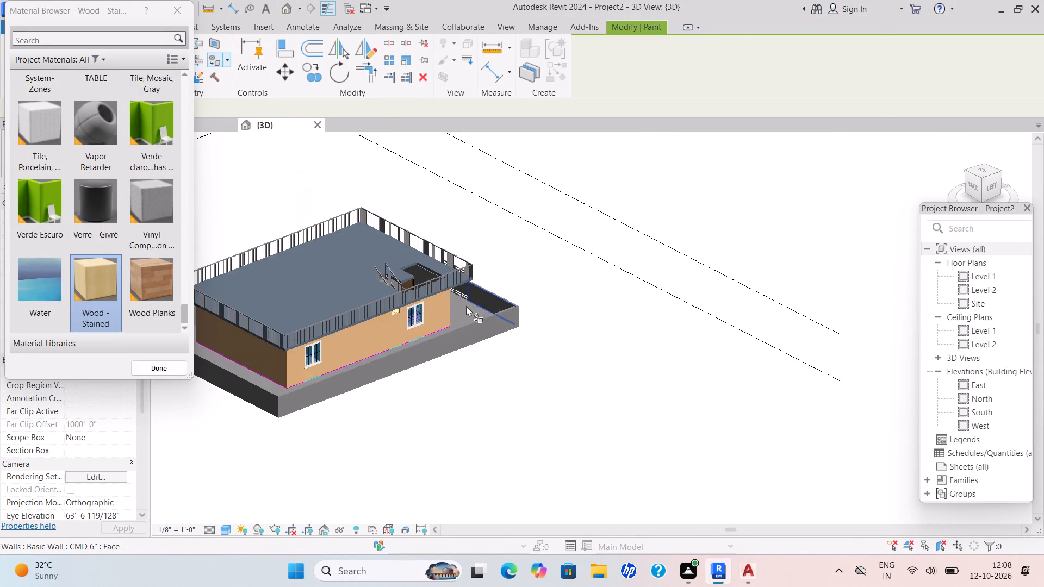
scroll(469, 309, "down", 1)
middle_click_drag(464, 321, 328, 335, "shift")
scroll(454, 293, "up", 5)
middle_click_drag(450, 287, 392, 179, "shift")
middle_click_drag(445, 288, 442, 328, "shift")
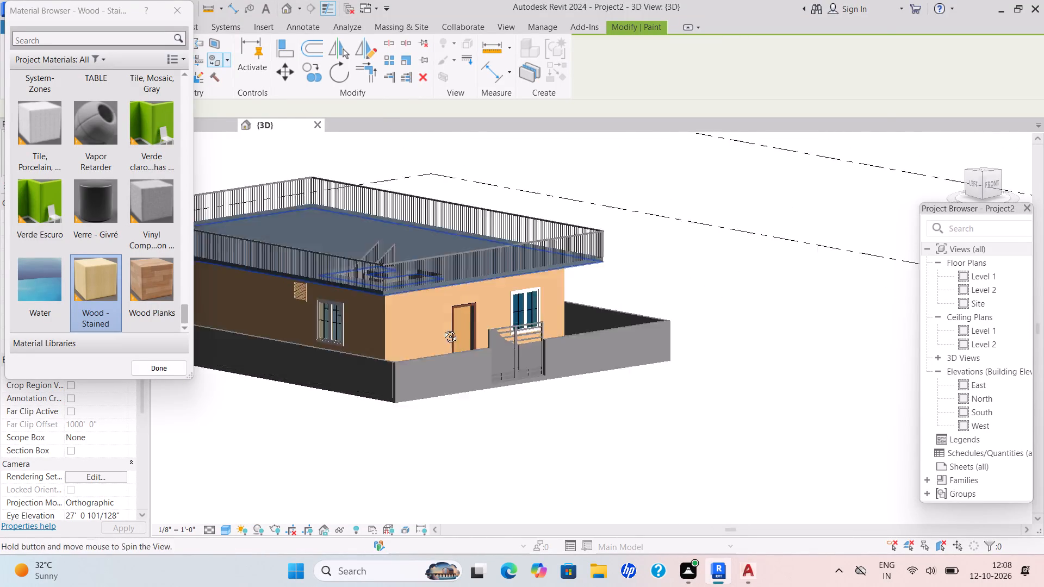
middle_click_drag(442, 328, 425, 375, "shift")
middle_click_drag(469, 373, 471, 409, "shift")
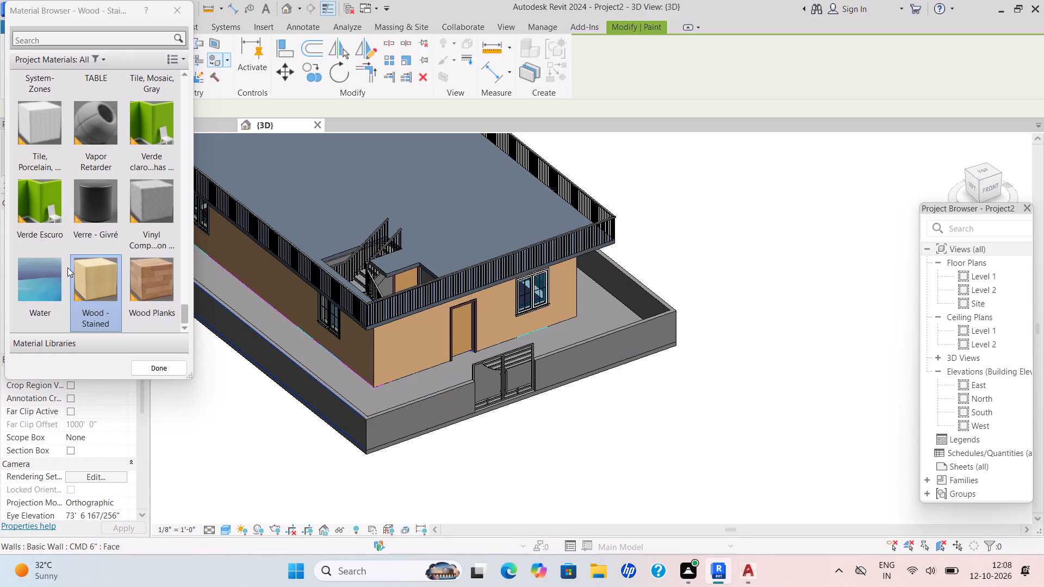
scroll(122, 250, "up", 4)
scroll(123, 249, "down", 1)
scroll(123, 249, "up", 3)
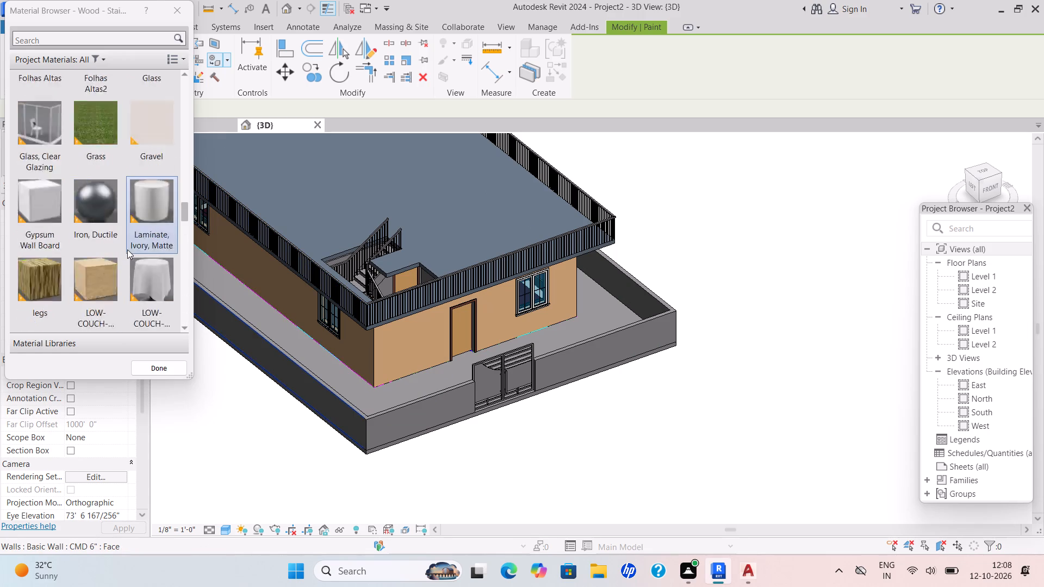
scroll(127, 249, "up", 2)
scroll(127, 249, "down", 1)
left_click(105, 217)
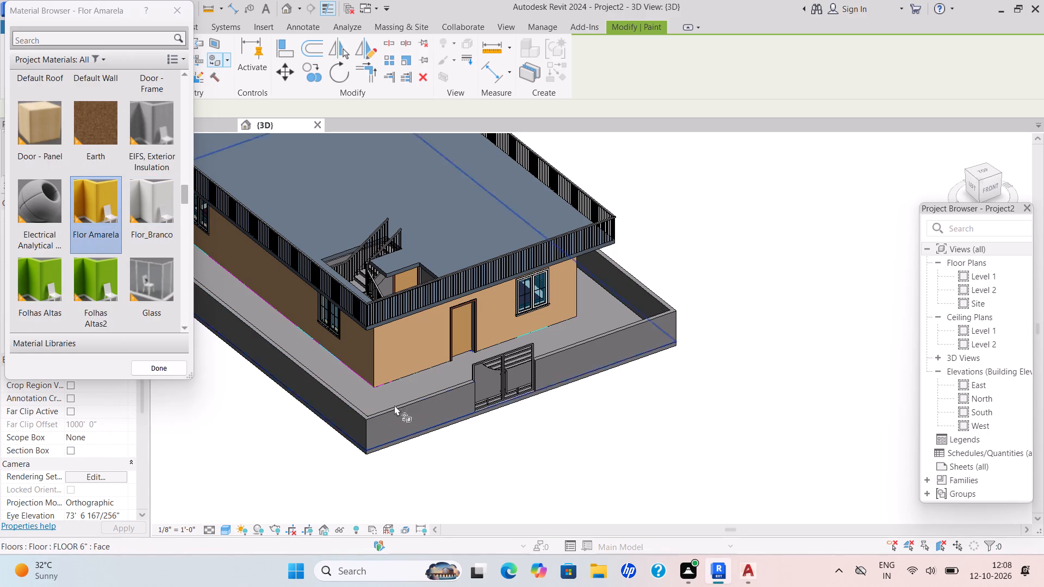
scroll(378, 432, "up", 4)
left_click(412, 408)
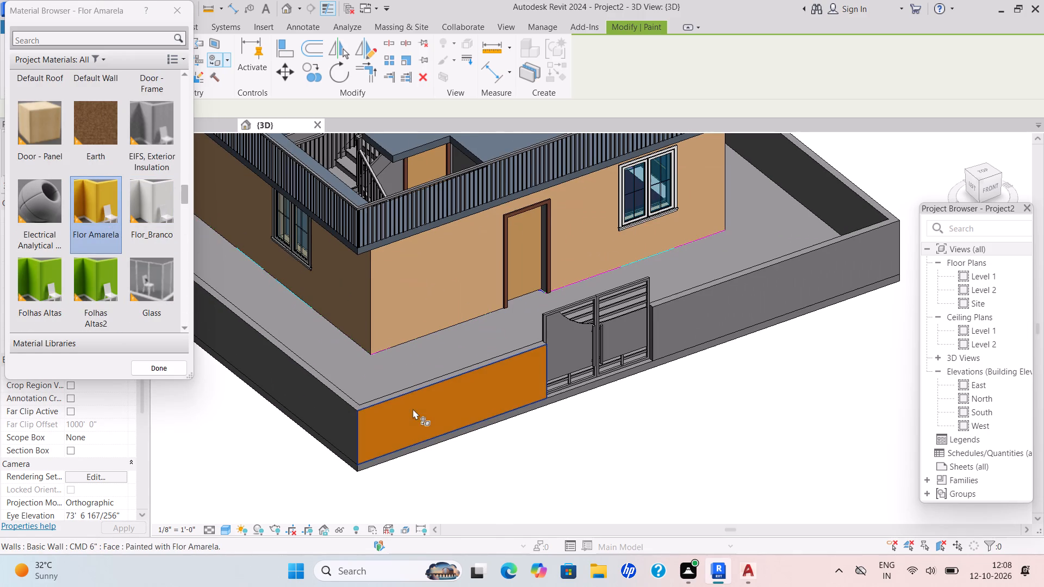
Paint the outer faces of the south boundary wall's eastern segment and the east boundary wall with Flor Amarela.
scroll(518, 398, "down", 1)
middle_click_drag(521, 398, 438, 361, "shift")
left_click(593, 396)
scroll(801, 357, "down", 1)
middle_click_drag(801, 357, 732, 344, "shift")
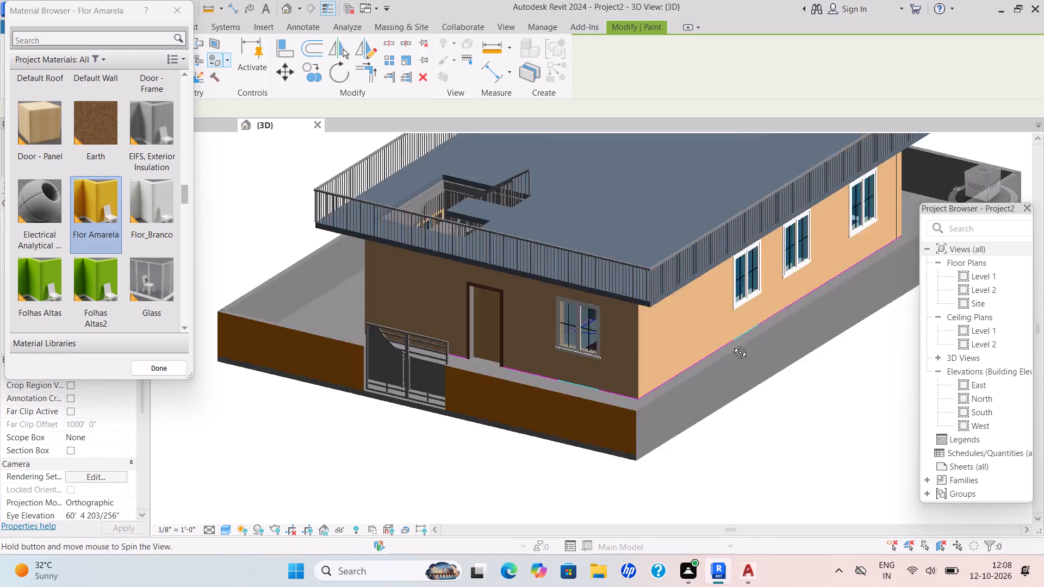
middle_click_drag(732, 344, 720, 339, "shift")
scroll(626, 428, "up", 5)
left_click(610, 419)
Paint the outer face of the north boundary wall with Flor Amarela.
scroll(689, 399, "down", 4)
middle_click_drag(694, 399, 576, 432, "shift")
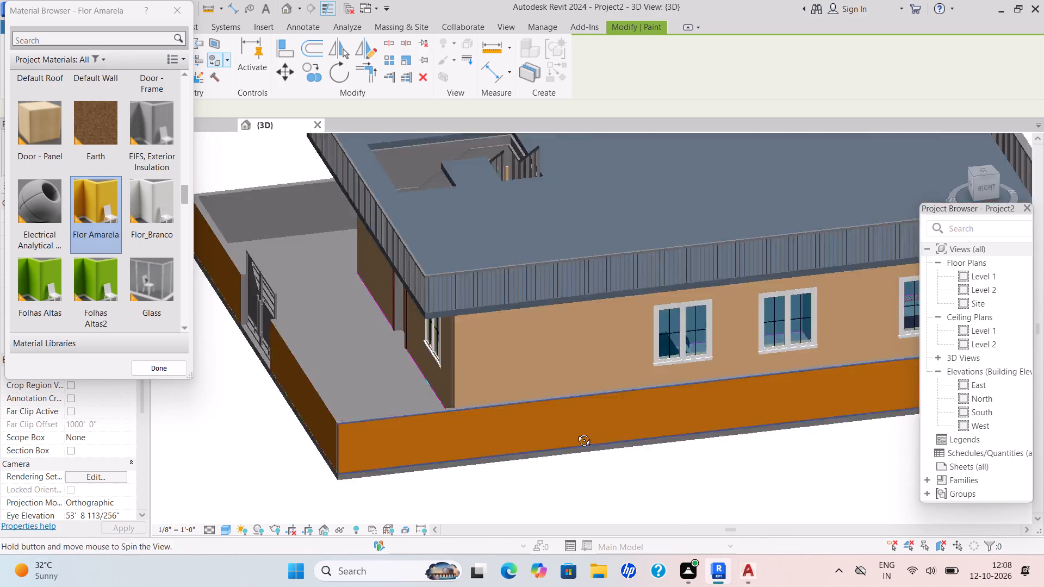
middle_click_drag(576, 432, 518, 447, "shift")
scroll(569, 460, "down", 1)
middle_click_drag(548, 426, 534, 396, "shift")
middle_click_drag(605, 503, 548, 352)
middle_click_drag(588, 381, 538, 370, "shift")
scroll(514, 360, "up", 3)
left_click(513, 360)
Paint the outer face of the west boundary wall with Flor Amarela.
scroll(512, 360, "down", 4)
middle_click_drag(611, 349, 553, 353, "shift")
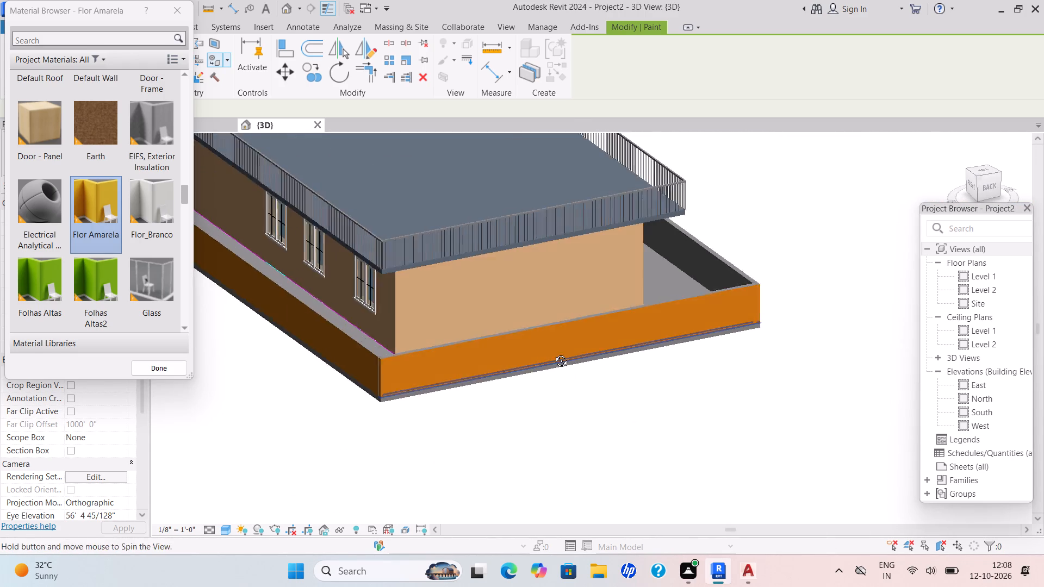
middle_click_drag(553, 353, 428, 354, "shift")
scroll(435, 263, "down", 1)
middle_click_drag(453, 272, 658, 342)
scroll(651, 328, "down", 1)
scroll(415, 359, "up", 3)
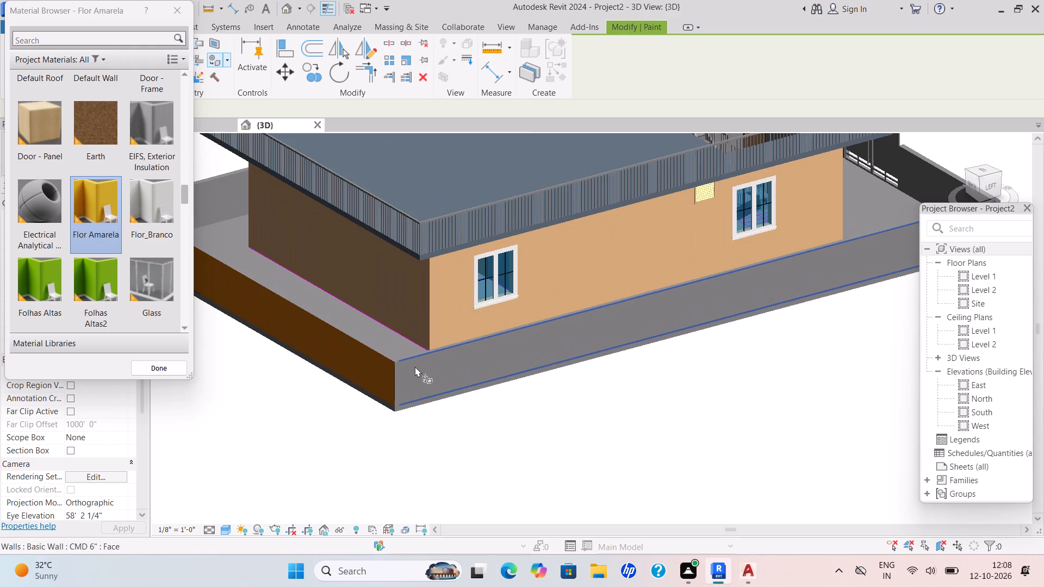
left_click(415, 366)
Paint the inner faces of the south boundary wall's eastern segment and the east boundary wall with Flor Amarela.
scroll(621, 365, "down", 3)
middle_click_drag(647, 367, 560, 398, "shift")
middle_click_drag(773, 326, 789, 311, "shift")
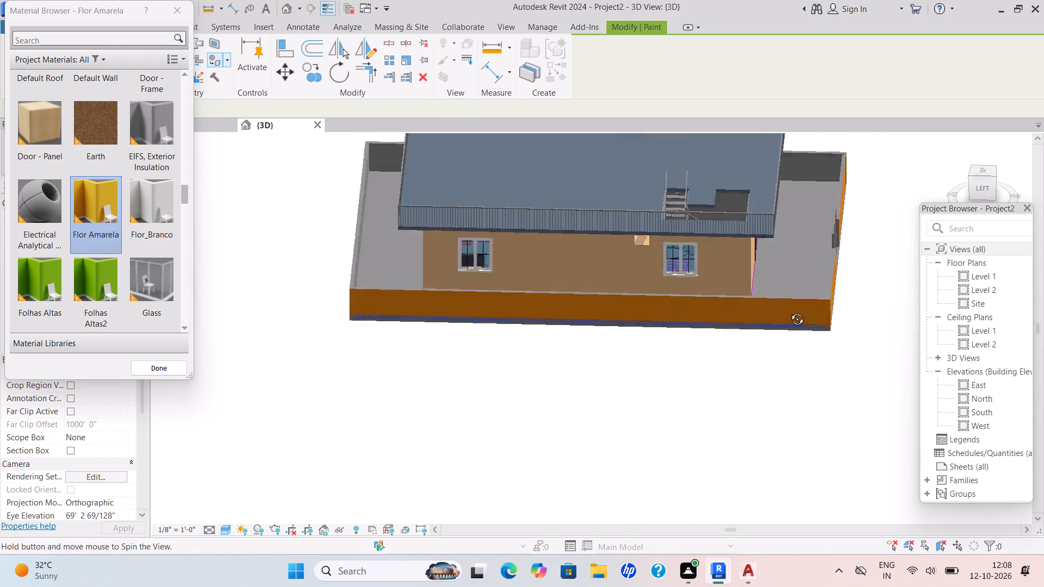
middle_click_drag(789, 311, 848, 275, "shift")
scroll(830, 220, "up", 5)
middle_click_drag(768, 256, 742, 280, "shift")
scroll(768, 225, "up", 4)
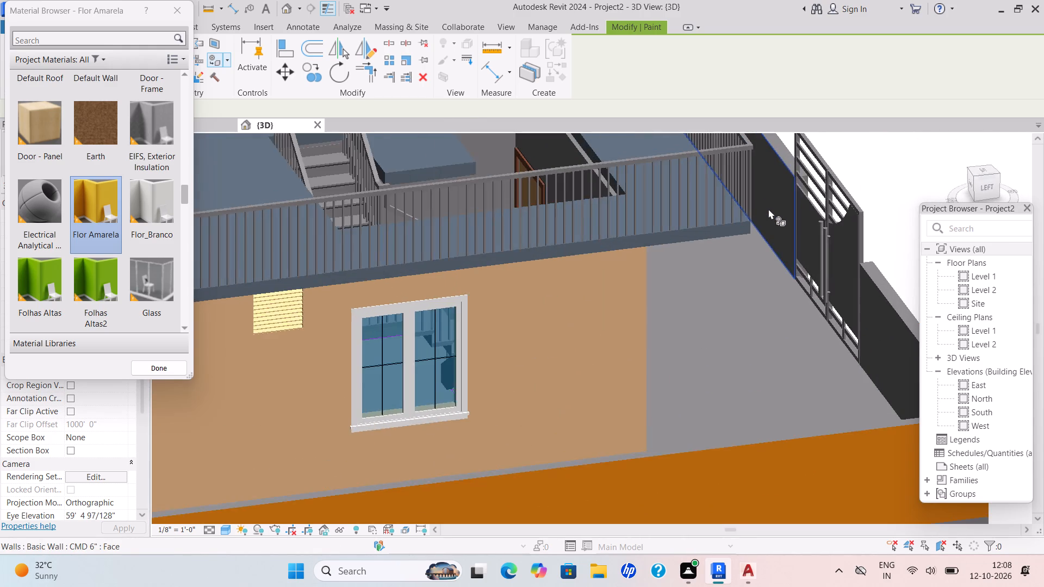
left_click(768, 209)
scroll(775, 216, "down", 4)
middle_click_drag(779, 222, 727, 258)
middle_click_drag(750, 241, 640, 395)
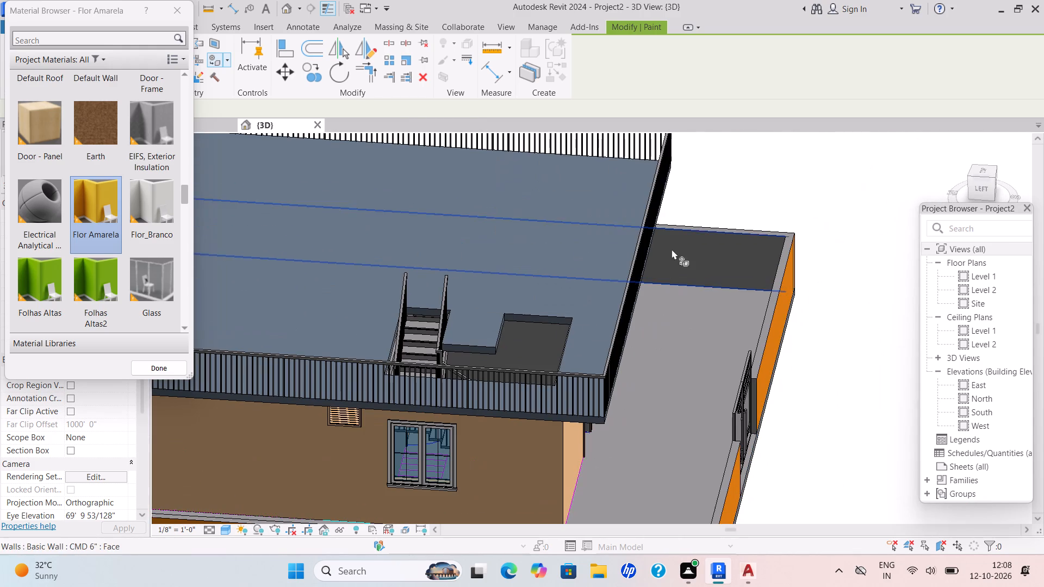
left_click(692, 234)
Paint the inner face of the north boundary wall with Flor Amarela.
scroll(741, 248, "down", 5)
middle_click_drag(749, 257, 647, 291, "shift")
middle_click_drag(712, 261, 591, 319, "shift")
middle_click_drag(701, 291, 531, 399)
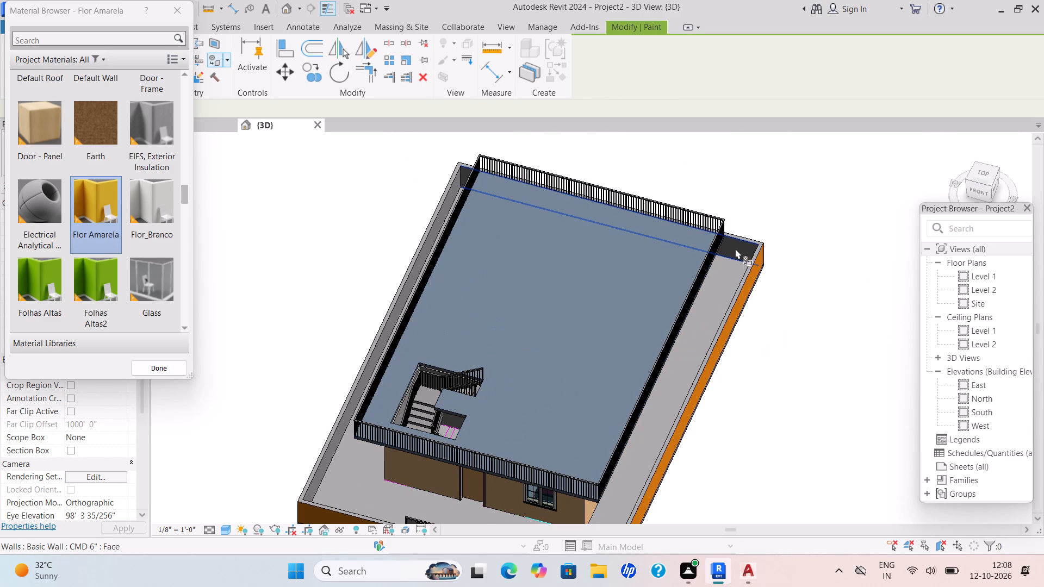
scroll(735, 247, "up", 6)
left_click(735, 247)
Paint the inner face of the west boundary wall with Flor Amarela.
scroll(735, 247, "down", 5)
middle_click_drag(734, 260, 560, 332, "shift")
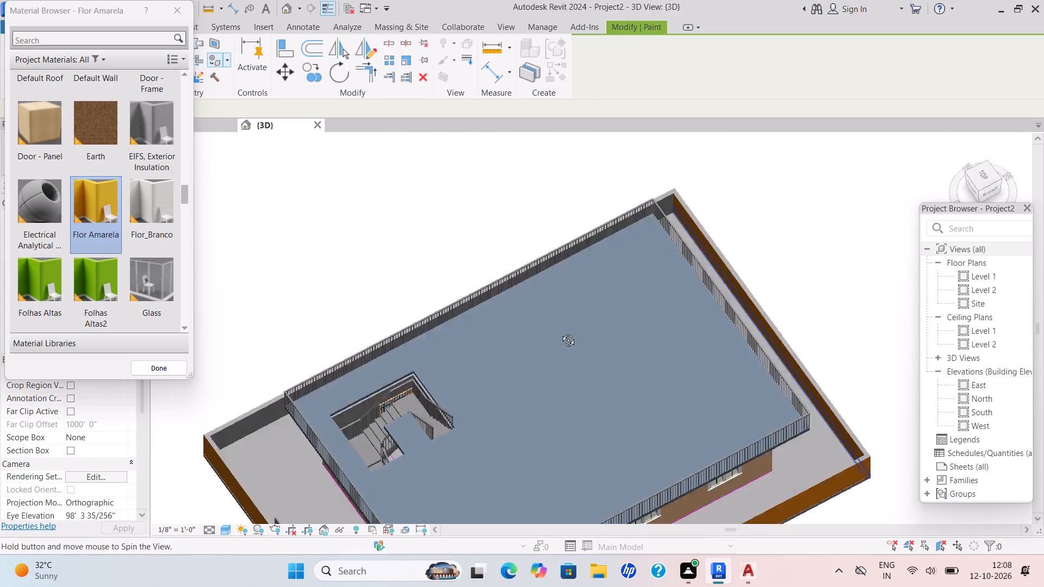
middle_click_drag(560, 332, 512, 342, "shift")
middle_click_drag(613, 345, 612, 225)
scroll(613, 345, "down", 1)
middle_click_drag(664, 372, 661, 292, "shift")
scroll(778, 445, "up", 2)
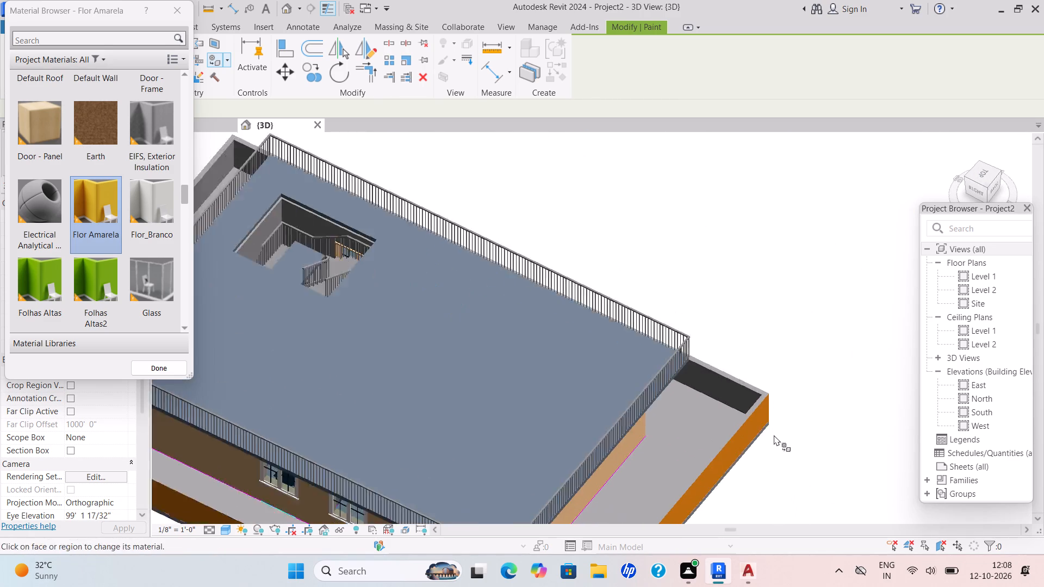
scroll(774, 435, "up", 2)
left_click(717, 377)
Paint the top face of the ground slab around the house with the bed frame material.
scroll(723, 377, "down", 6)
middle_click_drag(707, 400, 728, 392, "shift")
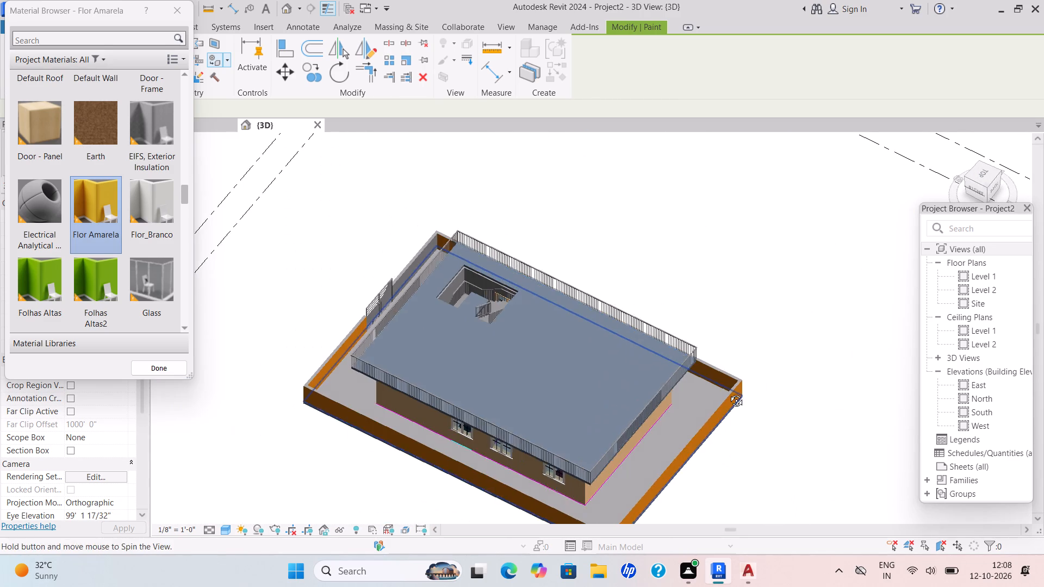
middle_click_drag(728, 392, 807, 367, "shift")
middle_click_drag(763, 394, 849, 339, "shift")
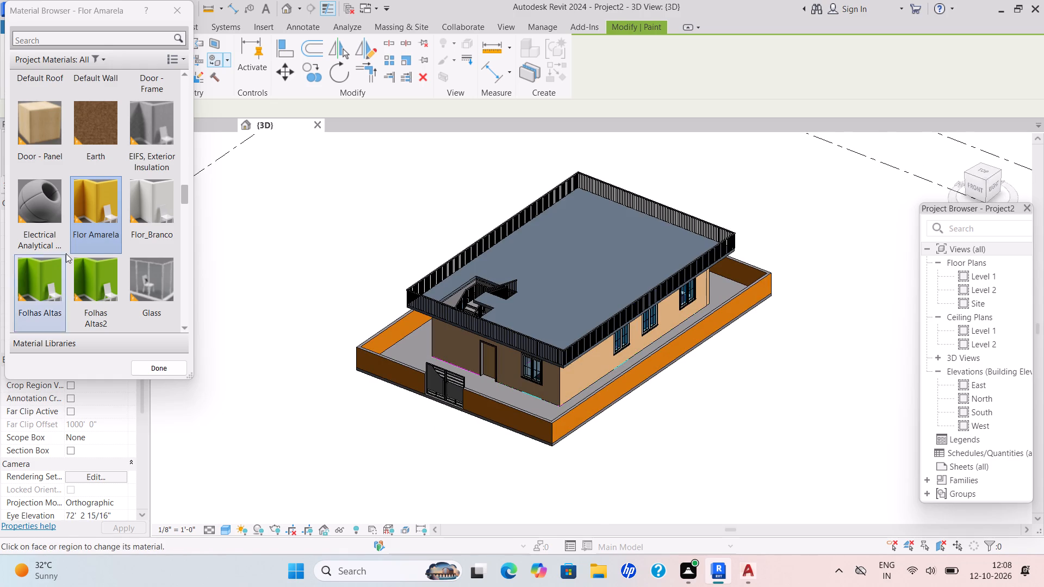
scroll(122, 185, "up", 5)
scroll(122, 183, "down", 1)
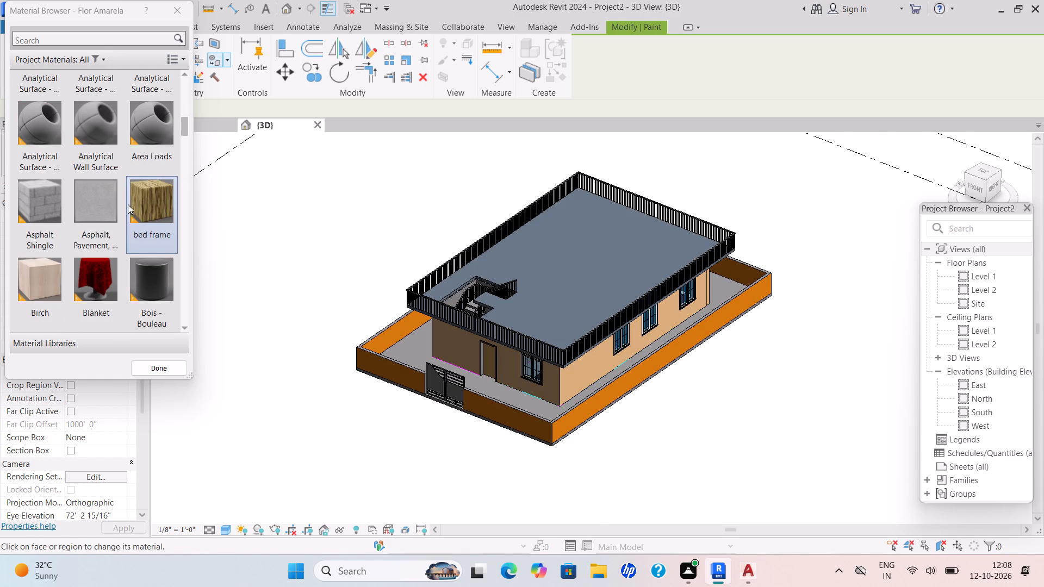
left_click(146, 216)
scroll(479, 380, "up", 5)
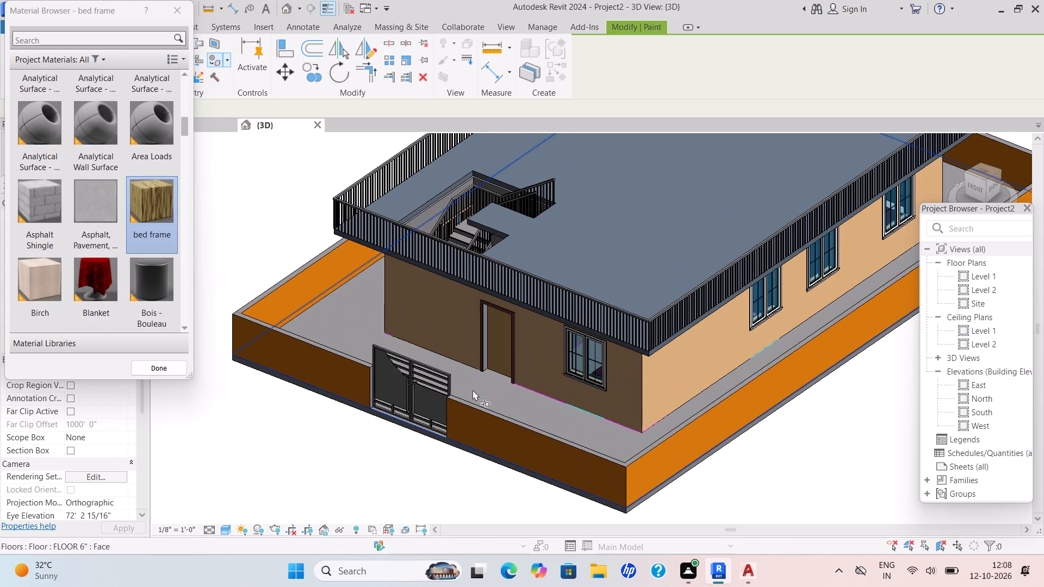
left_click(474, 390)
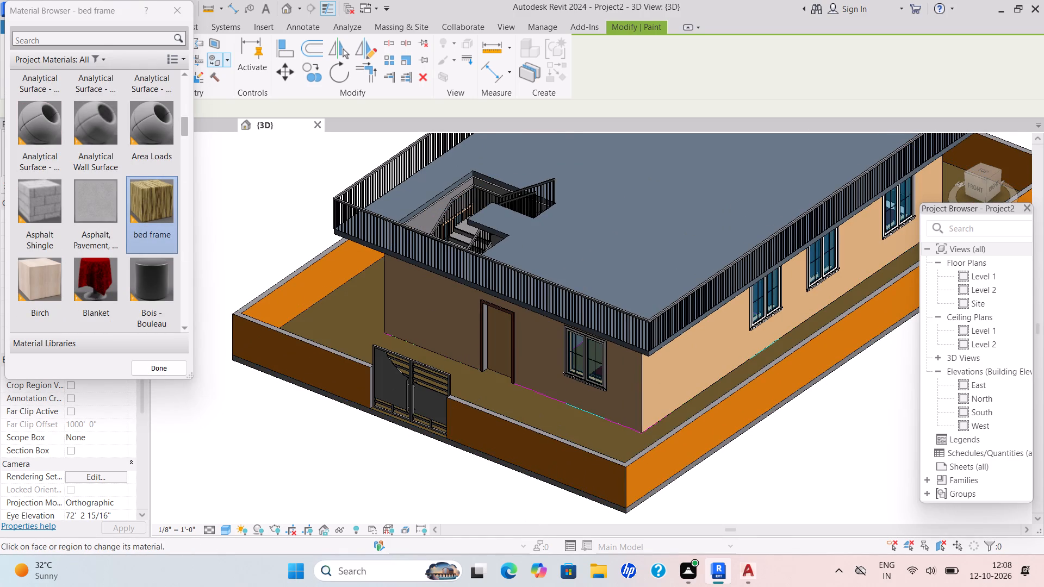
Set the 3D view's visual style to Realistic.
left_click(231, 532)
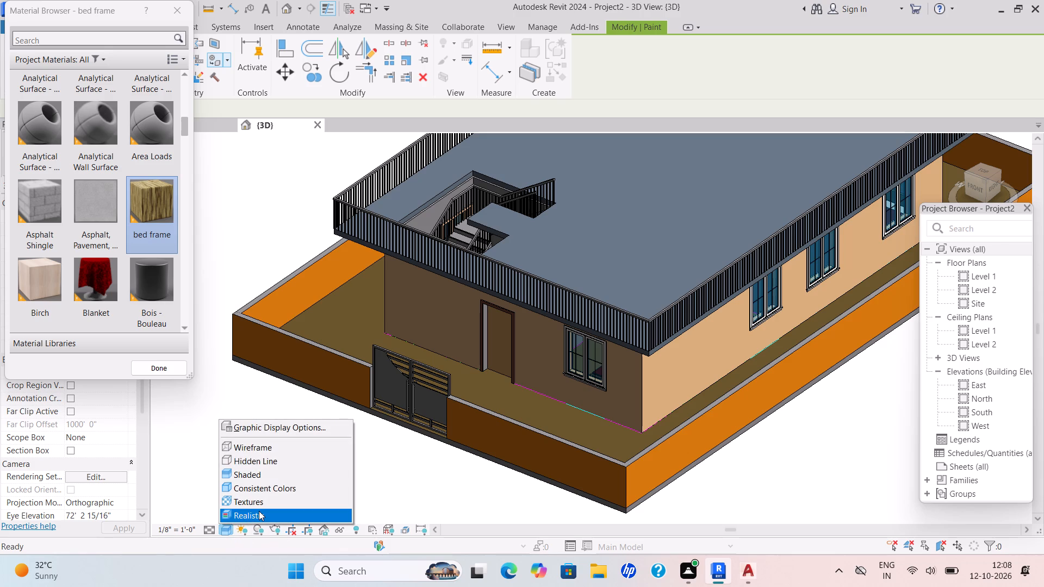
left_click(260, 510)
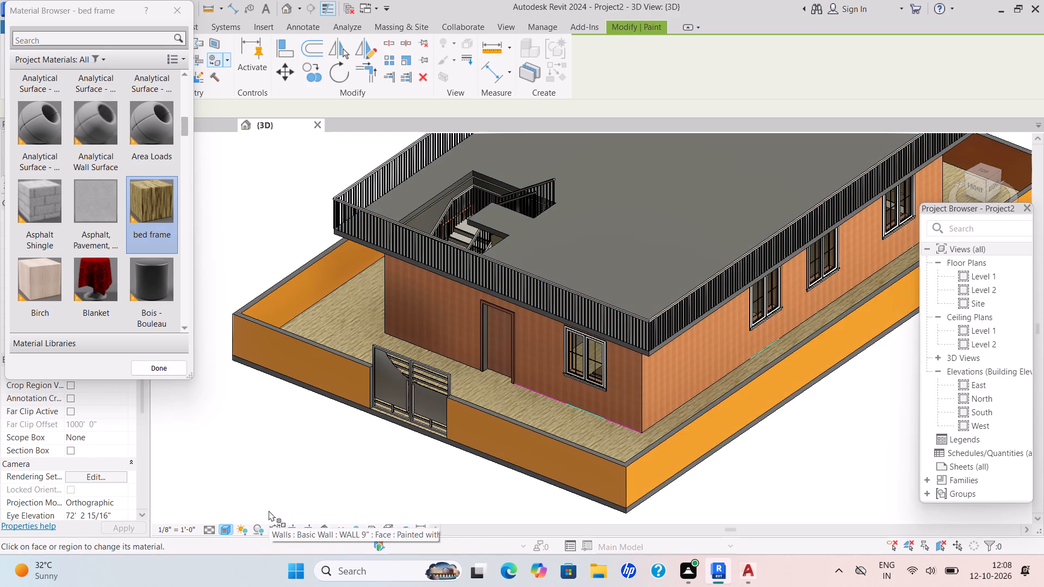
Paint the ground slab's south edge face below the gated boundary wall with the Door - Frame material.
scroll(610, 428, "up", 4)
middle_click_drag(617, 427, 660, 374, "shift")
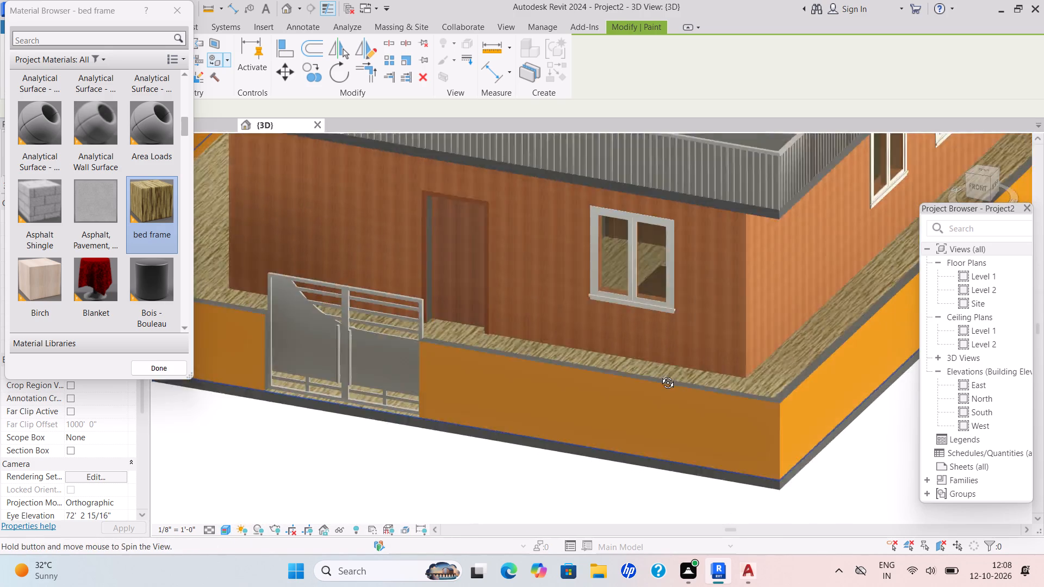
middle_click_drag(660, 374, 663, 371, "shift")
scroll(664, 370, "down", 4)
middle_click_drag(664, 370, 691, 329, "shift")
scroll(691, 329, "up", 6, "shift")
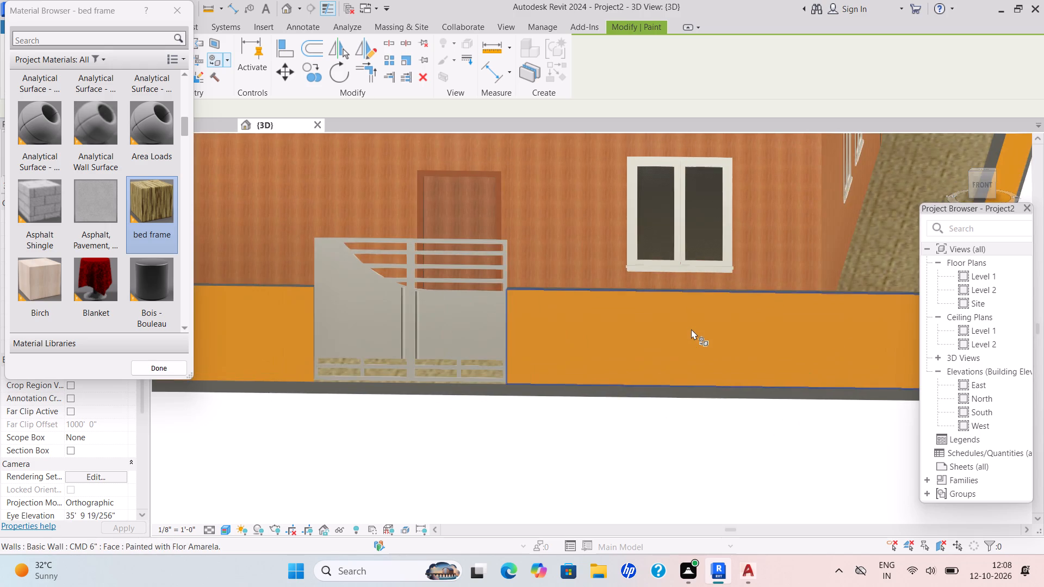
scroll(129, 214, "up", 2)
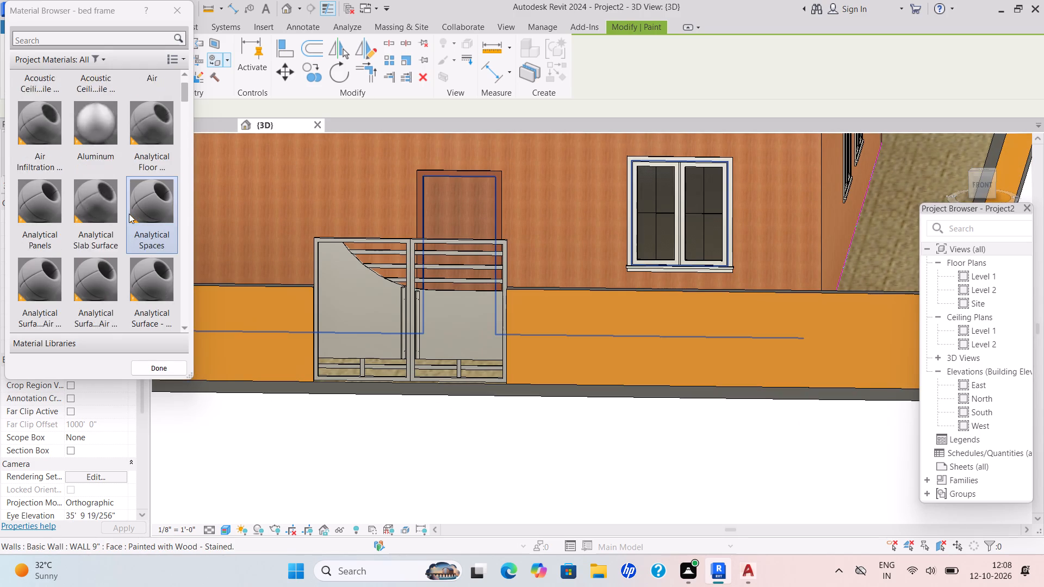
scroll(129, 214, "up", 12)
scroll(129, 214, "down", 5)
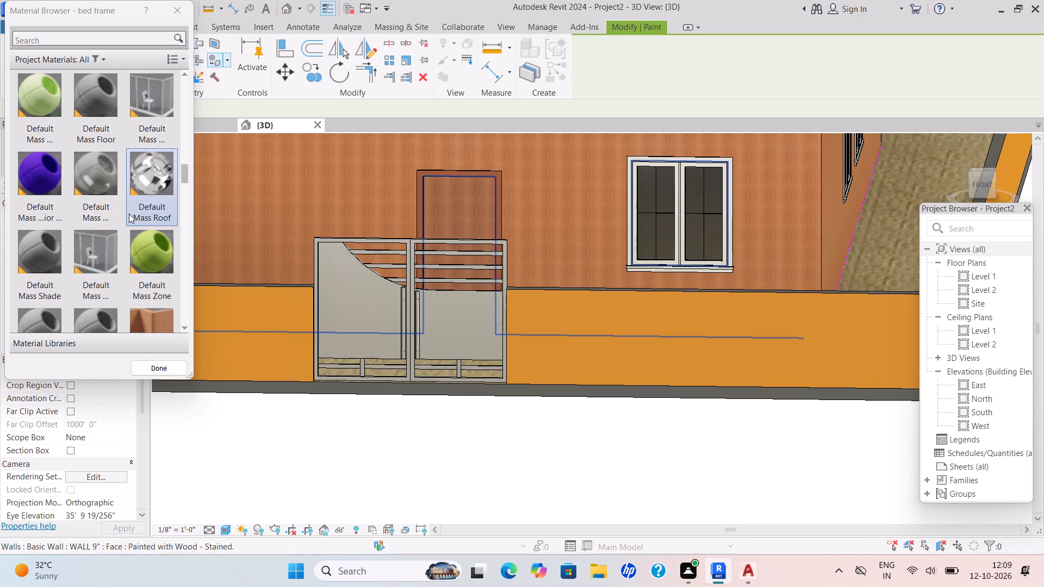
scroll(129, 214, "down", 1)
left_click(162, 116)
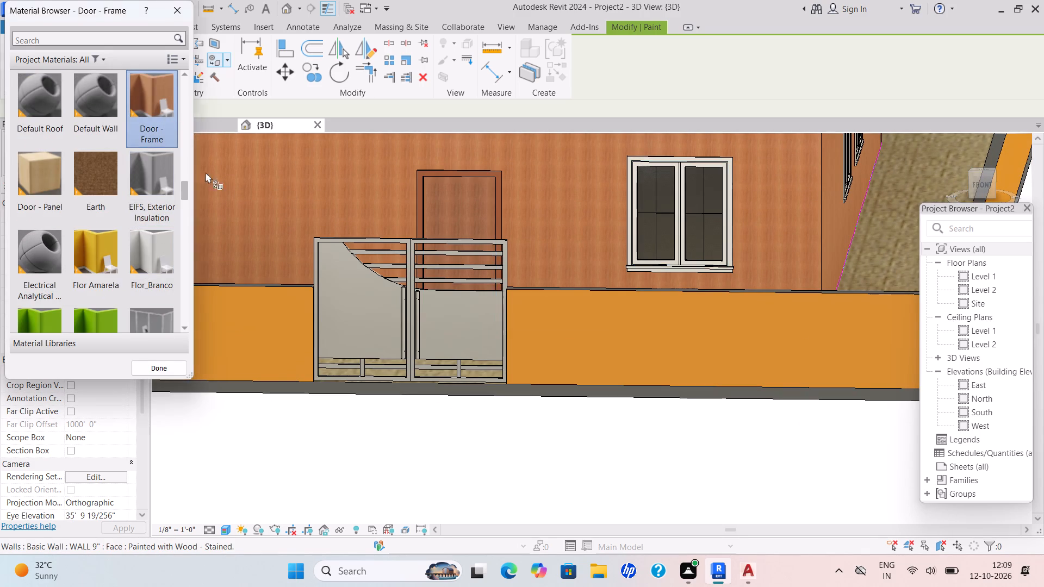
scroll(568, 361, "up", 2)
scroll(568, 364, "down", 3)
middle_click_drag(569, 365, 683, 342, "shift")
scroll(438, 357, "up", 3)
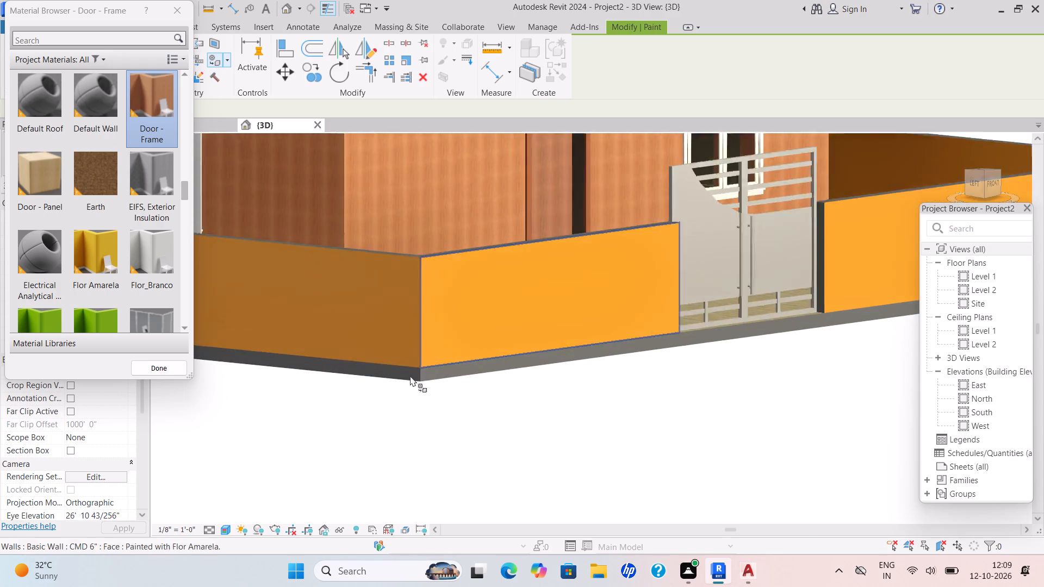
scroll(410, 376, "up", 4)
left_click(448, 374)
Paint the ground slab's east edge face with the Door - Frame material.
scroll(448, 374, "down", 4)
scroll(525, 378, "down", 1)
middle_click_drag(525, 377, 384, 396, "shift")
scroll(493, 415, "down", 1)
middle_click_drag(493, 415, 433, 435, "shift")
scroll(517, 468, "up", 3)
scroll(617, 524, "up", 7)
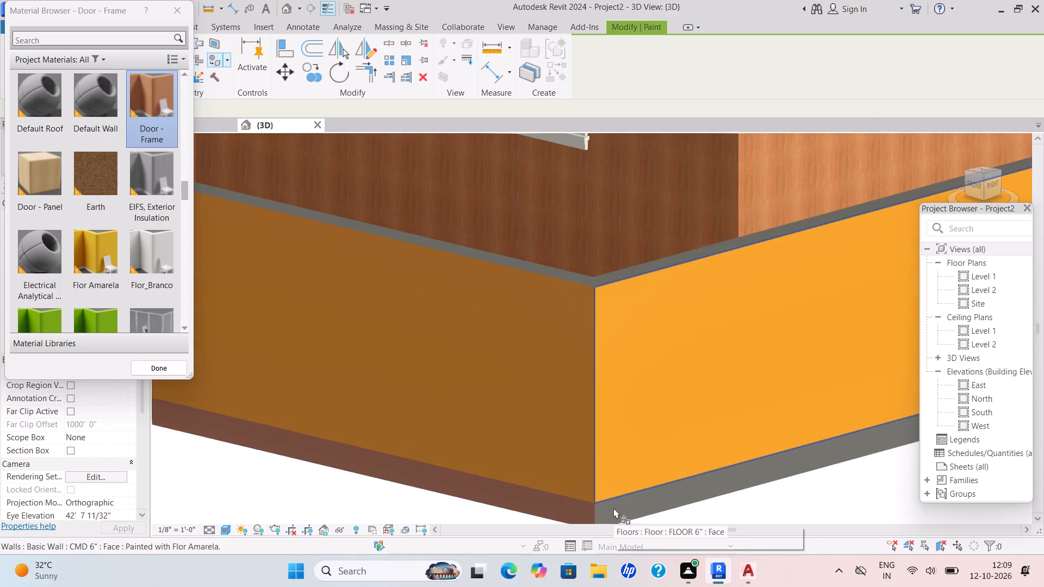
left_click(613, 515)
Paint the ground slab's north edge face with the Door - Frame material.
scroll(630, 500, "down", 5)
scroll(705, 486, "down", 1)
middle_click_drag(705, 486, 596, 417, "shift")
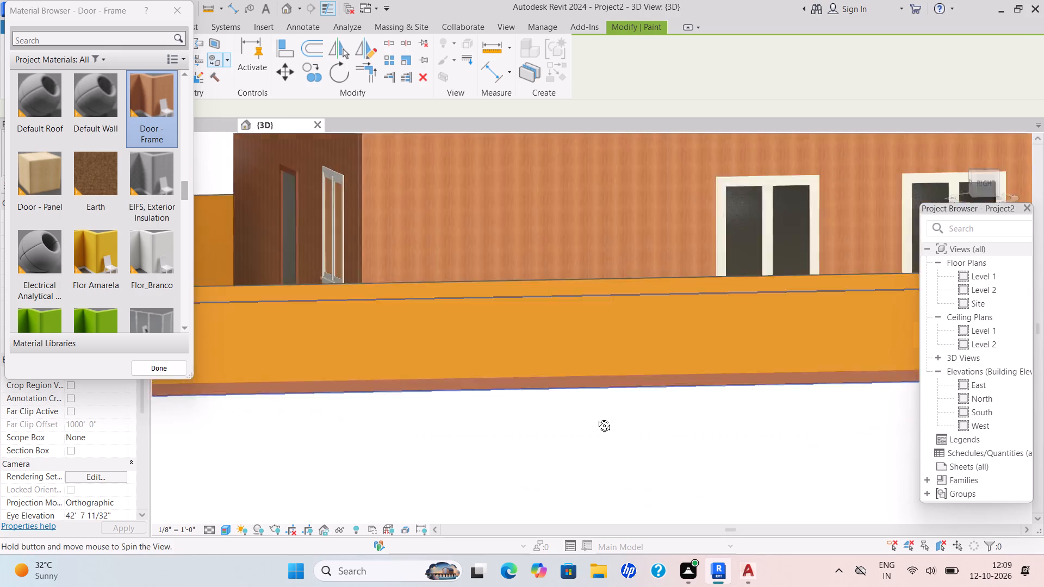
middle_click_drag(596, 417, 594, 417, "shift")
scroll(639, 413, "down", 1)
middle_click_drag(639, 413, 523, 438)
scroll(454, 463, "up", 5)
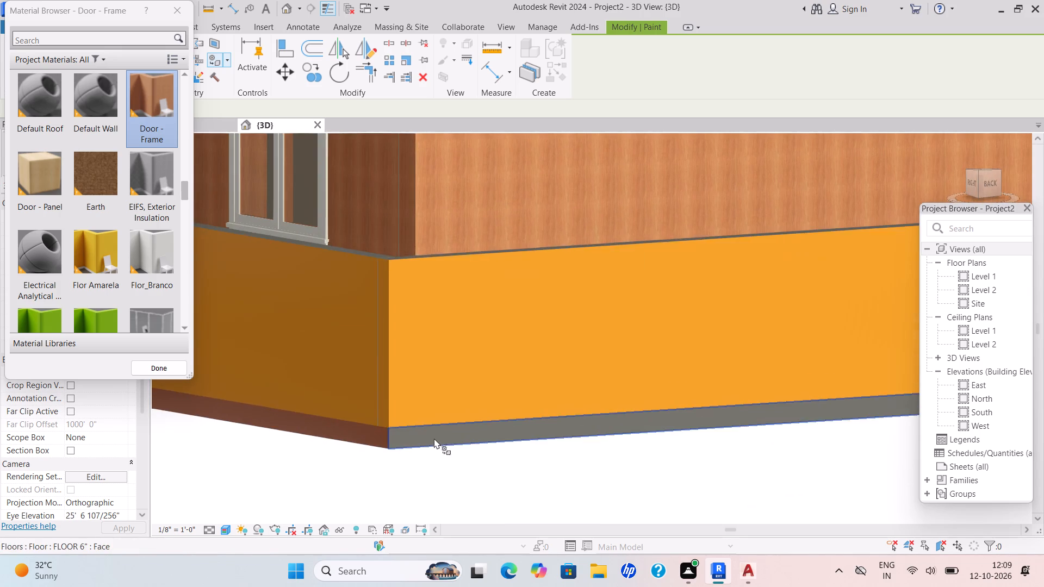
scroll(400, 431, "up", 4)
left_click(397, 439)
Paint the ground slab's west edge face with the Door - Frame material.
scroll(440, 451, "down", 7)
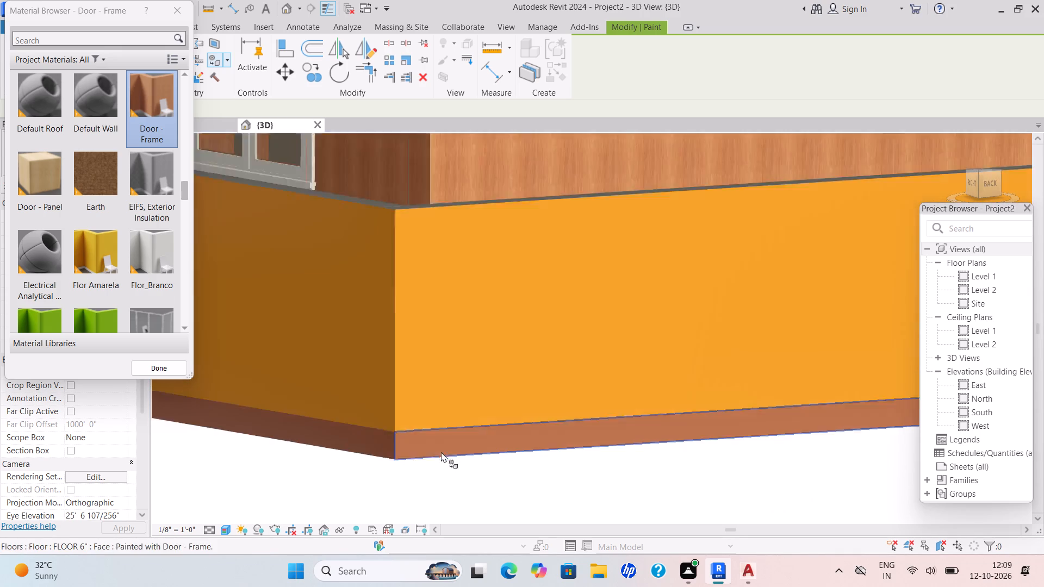
middle_click_drag(591, 462, 449, 452, "shift")
scroll(591, 462, "down", 1, "shift")
middle_click_drag(453, 417, 687, 424)
scroll(682, 422, "down", 1)
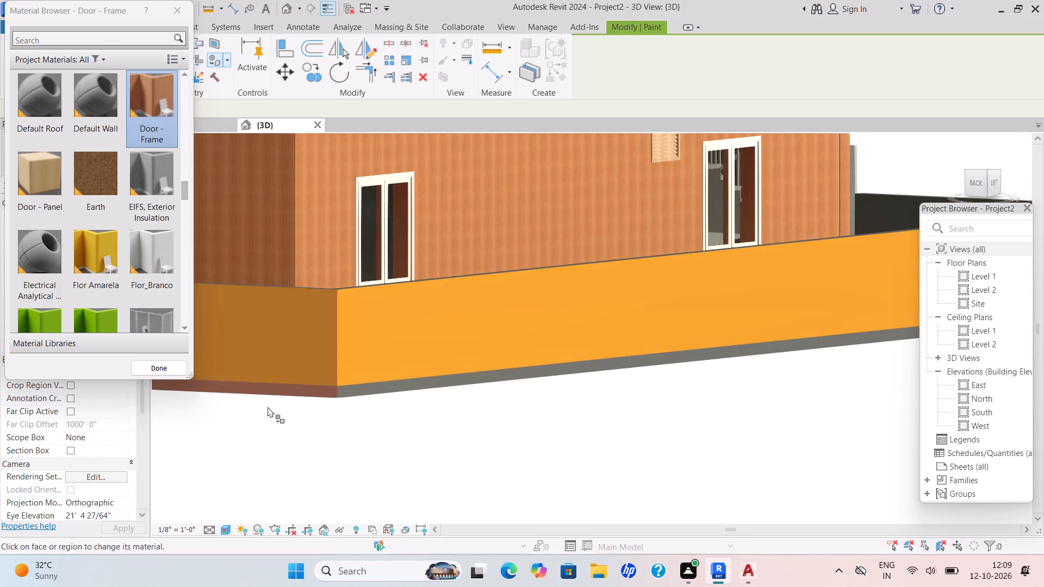
scroll(337, 380, "up", 7)
left_click(341, 395)
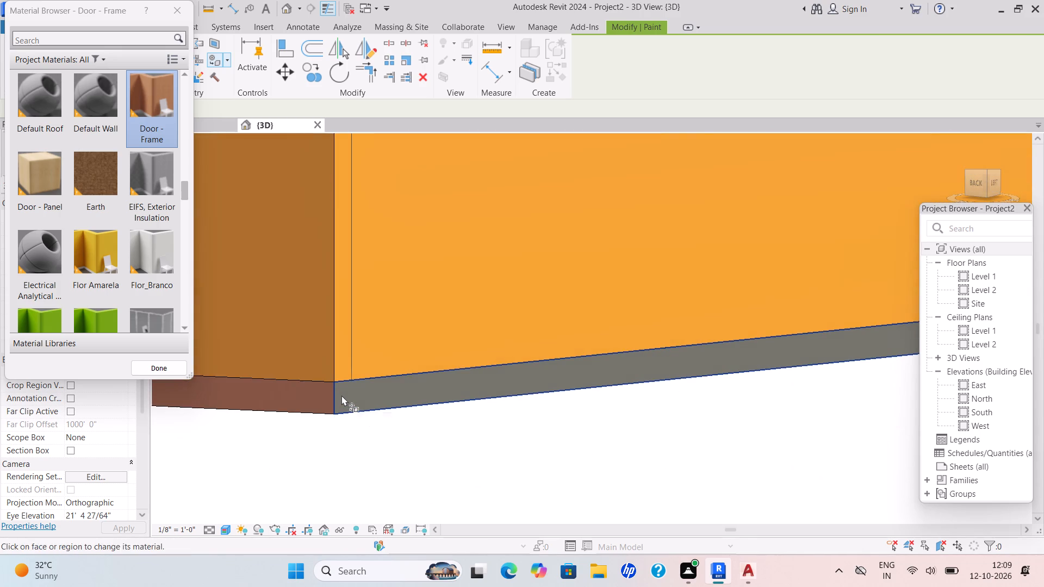
Paint the top face of the west boundary wall with the Door - Frame material.
scroll(393, 399, "down", 11)
middle_click_drag(447, 419, 248, 471, "shift")
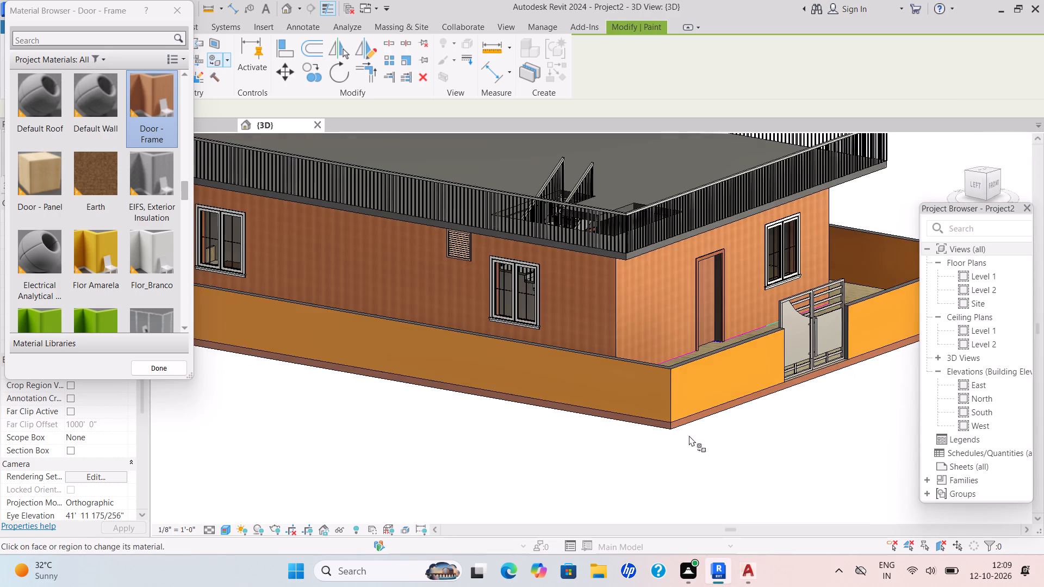
middle_click_drag(689, 435, 605, 503, "shift")
scroll(486, 405, "up", 12)
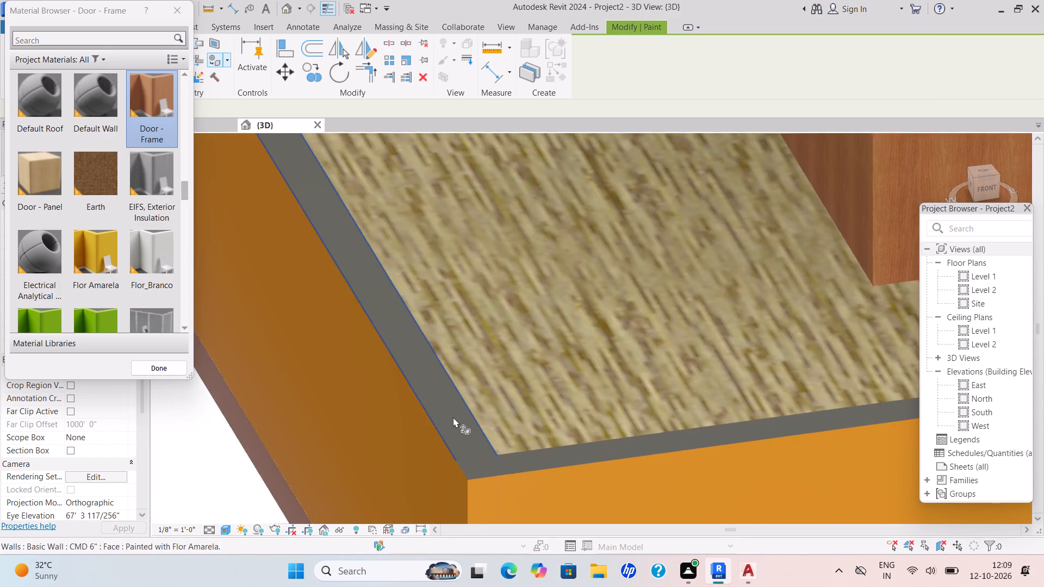
scroll(453, 417, "up", 1)
left_click(450, 426)
Paint the top face of the south boundary wall's western segment with the Door - Frame material.
scroll(478, 444, "down", 3)
middle_click_drag(582, 464, 670, 444, "shift")
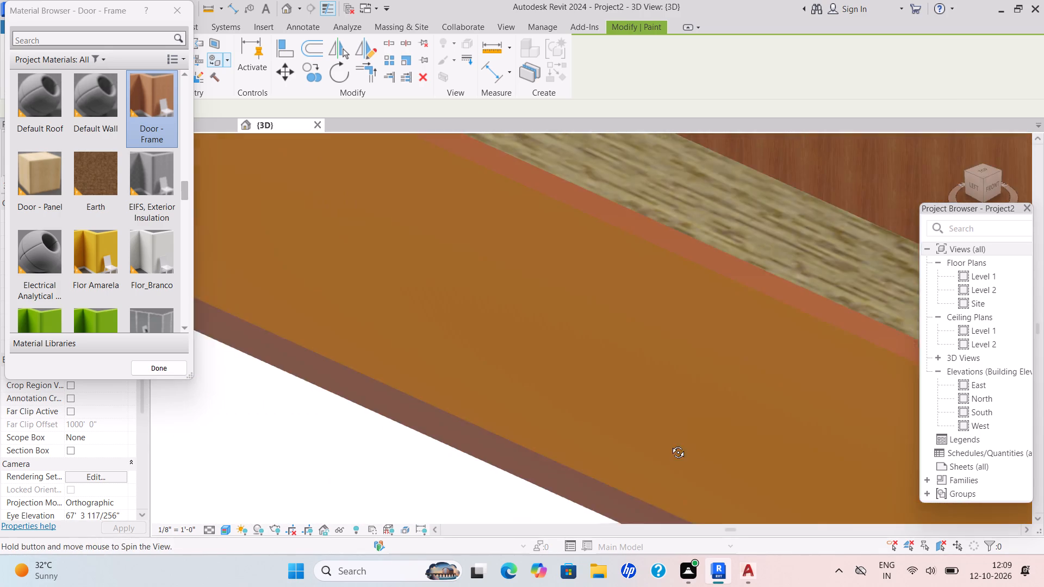
middle_click_drag(670, 444, 690, 433, "shift")
scroll(697, 382, "down", 6)
middle_click_drag(683, 395, 332, 487)
scroll(579, 484, "down", 1)
middle_click_drag(579, 484, 660, 491, "shift")
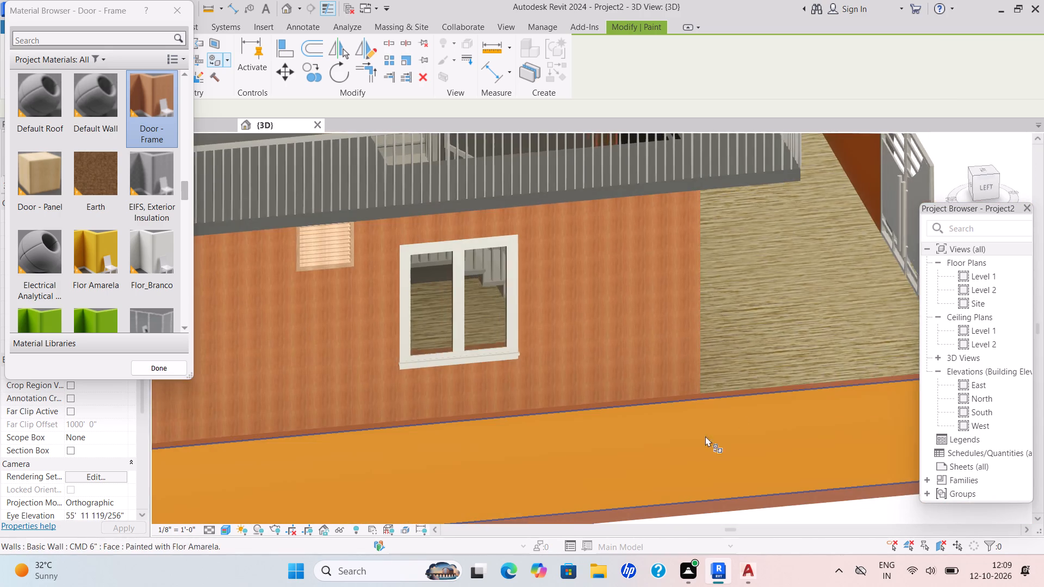
scroll(730, 410, "down", 1)
middle_click_drag(734, 410, 414, 452)
scroll(665, 372, "up", 5)
scroll(586, 398, "up", 3)
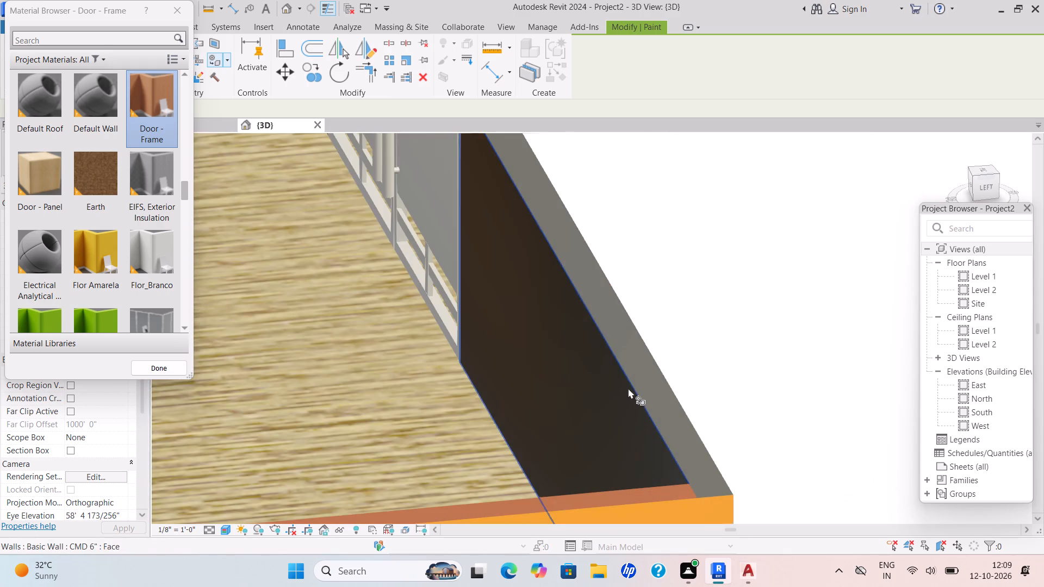
scroll(694, 388, "up", 4)
left_click(643, 421)
Paint the top face of the south boundary wall's eastern segment with the Door - Frame material.
scroll(656, 417, "down", 6)
middle_click_drag(680, 414, 683, 417, "shift")
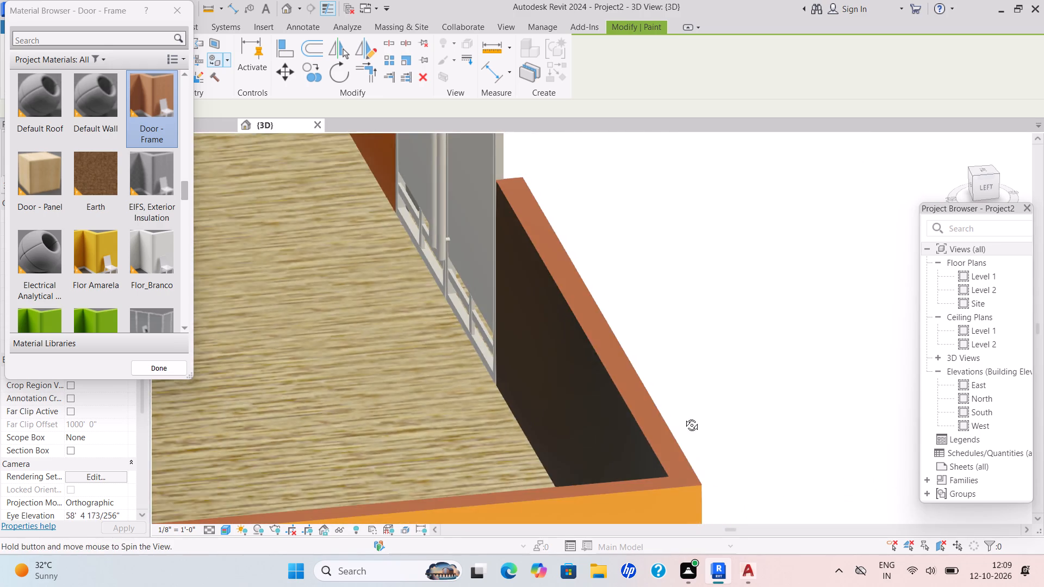
scroll(683, 417, "down", 2)
middle_click_drag(683, 417, 531, 455, "shift")
scroll(530, 455, "up", 1)
scroll(655, 449, "up", 5)
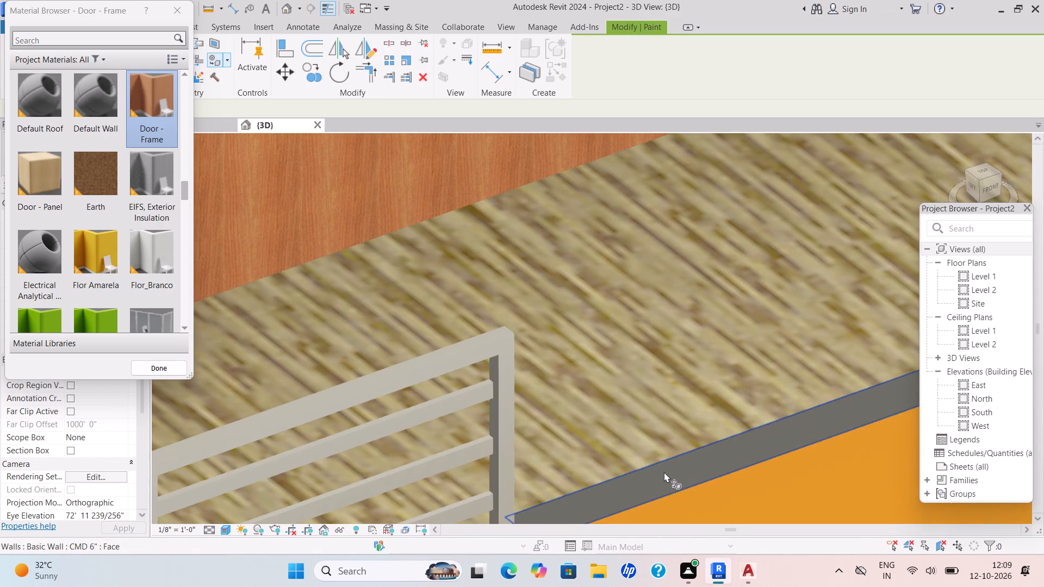
left_click(664, 472)
Paint the top face of the east boundary wall with the Door - Frame material.
scroll(664, 472, "down", 6)
middle_click_drag(699, 460, 578, 406, "shift")
scroll(602, 403, "down", 1)
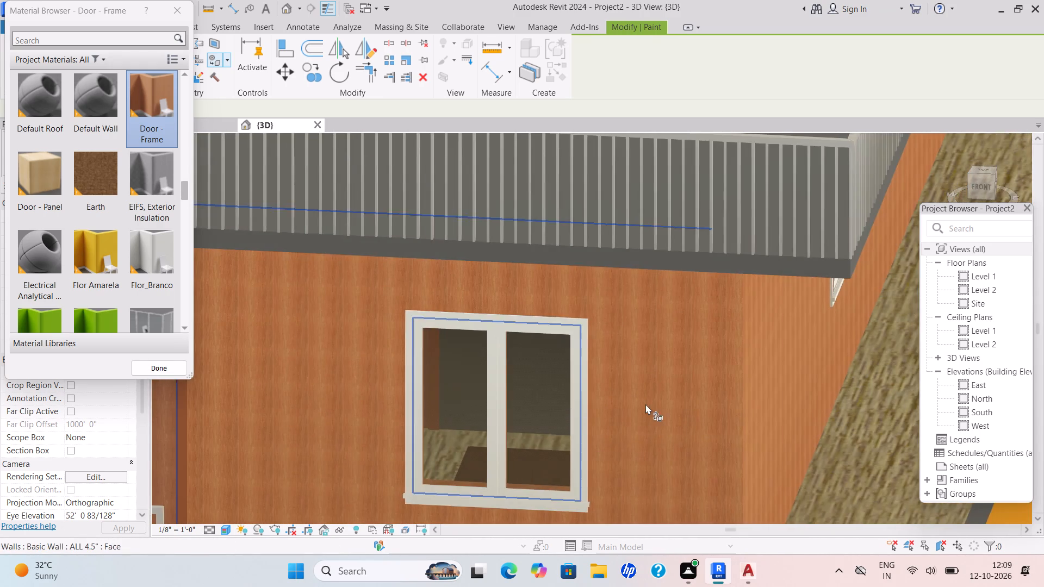
scroll(645, 404, "down", 2)
middle_click_drag(648, 404, 572, 378)
scroll(669, 432, "down", 2)
middle_click_drag(669, 433, 617, 379)
scroll(716, 445, "up", 1)
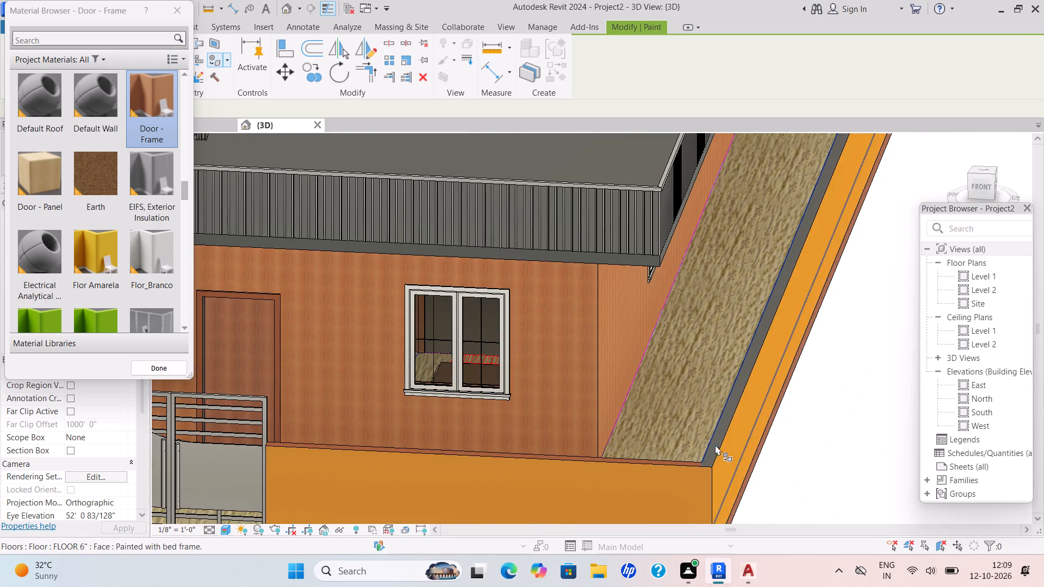
scroll(715, 445, "up", 6)
left_click(717, 449)
scroll(717, 448, "down", 6)
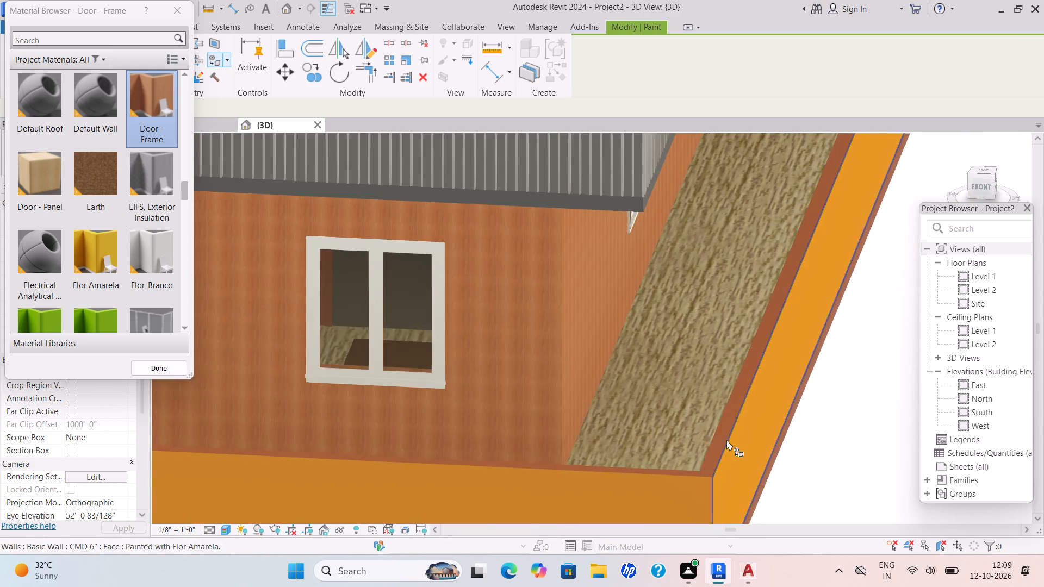
Paint the top face of the north boundary wall with the Door - Frame material.
scroll(726, 440, "down", 2)
middle_click_drag(726, 440, 638, 435)
scroll(620, 435, "up", 1)
scroll(700, 412, "down", 4)
middle_click_drag(697, 411, 485, 467)
scroll(481, 467, "down", 1)
scroll(470, 467, "up", 1)
scroll(788, 386, "up", 3)
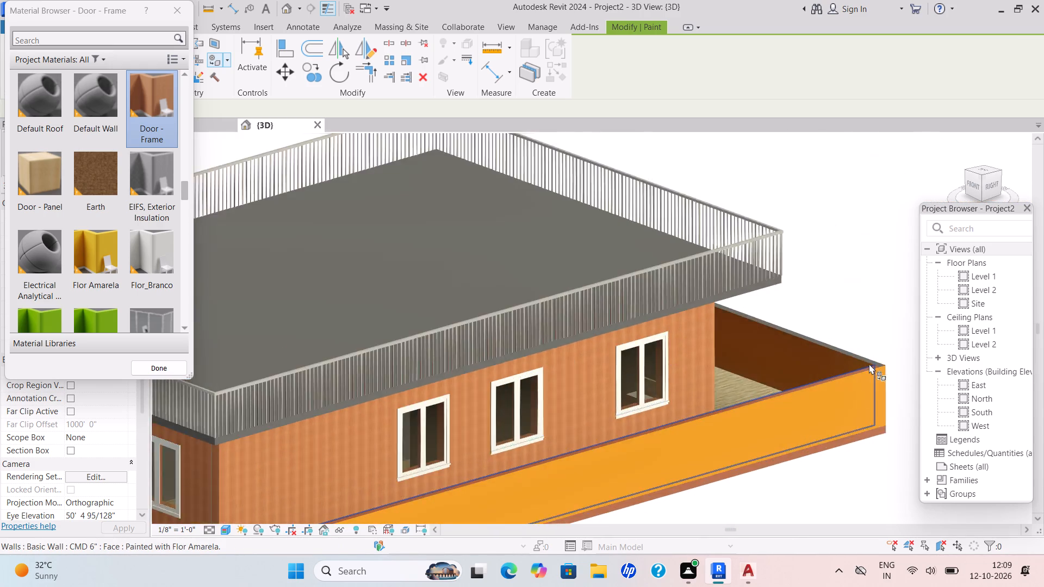
scroll(869, 364, "up", 9)
middle_click_drag(902, 364, 753, 420)
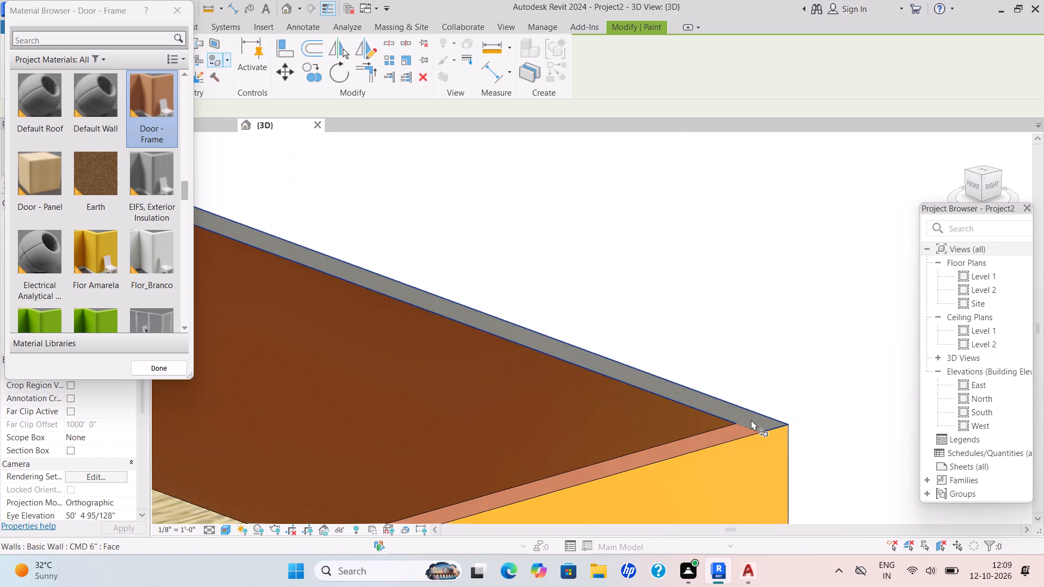
left_click(751, 420)
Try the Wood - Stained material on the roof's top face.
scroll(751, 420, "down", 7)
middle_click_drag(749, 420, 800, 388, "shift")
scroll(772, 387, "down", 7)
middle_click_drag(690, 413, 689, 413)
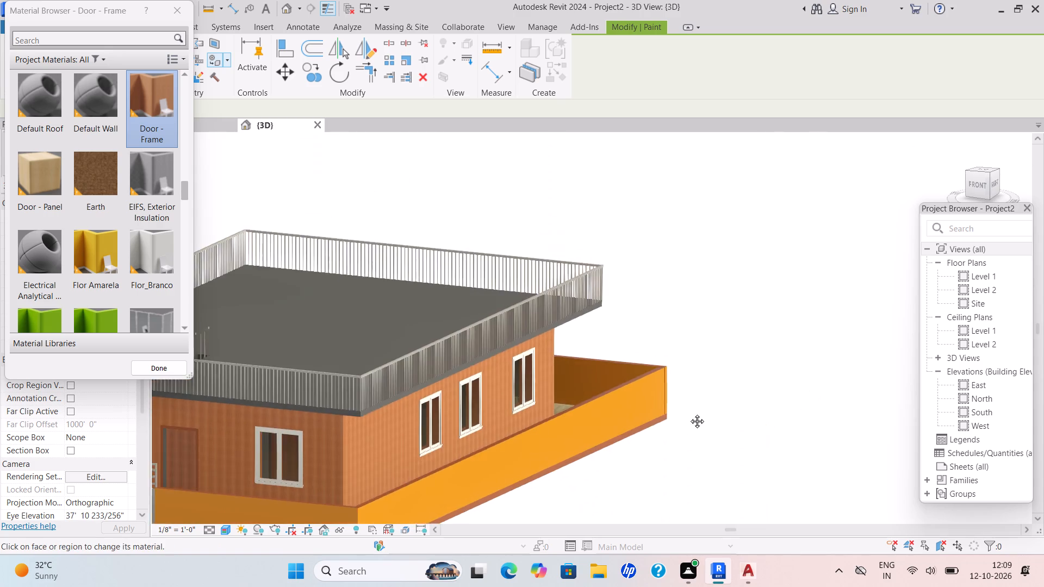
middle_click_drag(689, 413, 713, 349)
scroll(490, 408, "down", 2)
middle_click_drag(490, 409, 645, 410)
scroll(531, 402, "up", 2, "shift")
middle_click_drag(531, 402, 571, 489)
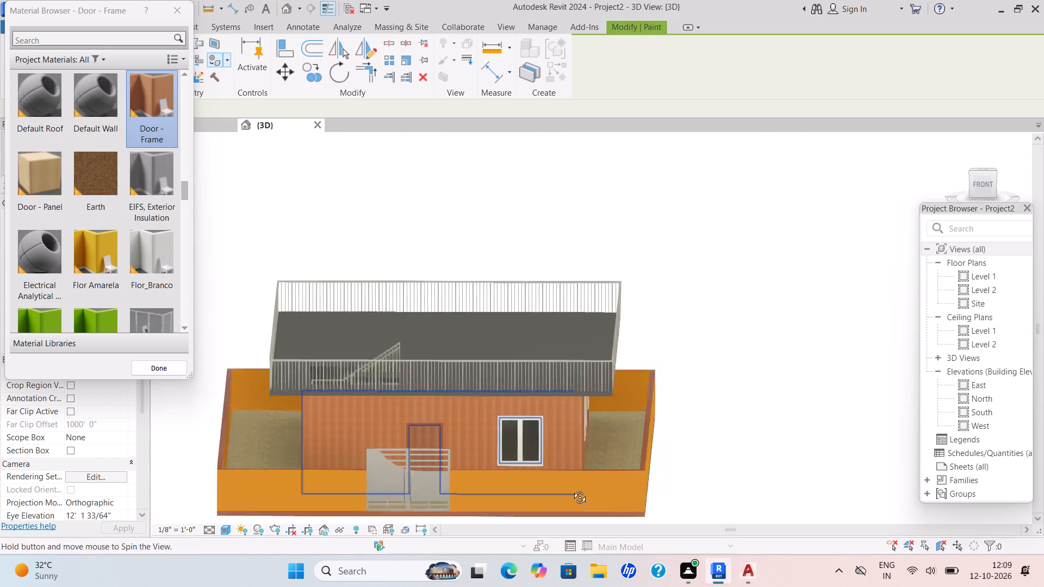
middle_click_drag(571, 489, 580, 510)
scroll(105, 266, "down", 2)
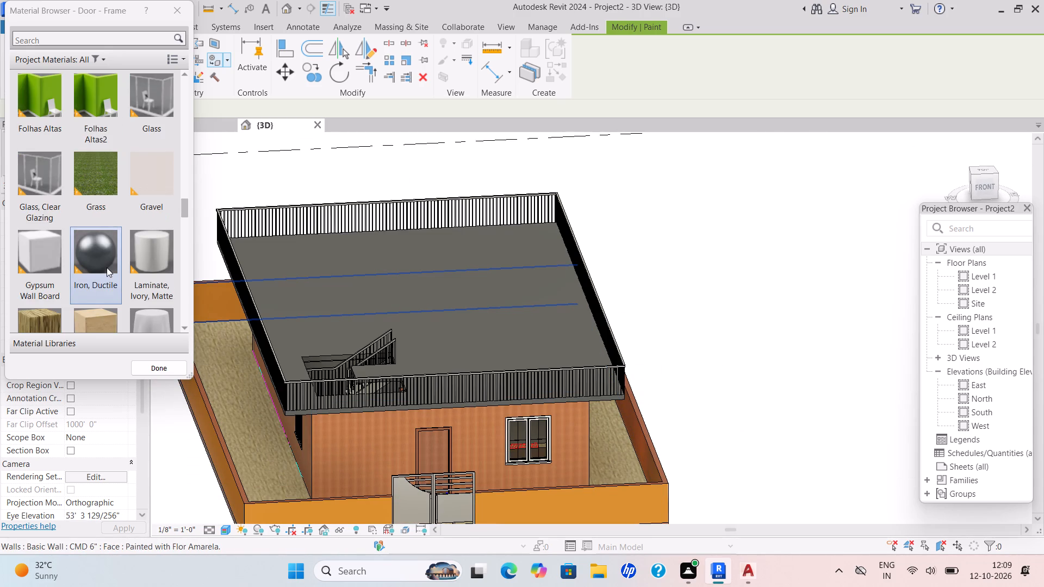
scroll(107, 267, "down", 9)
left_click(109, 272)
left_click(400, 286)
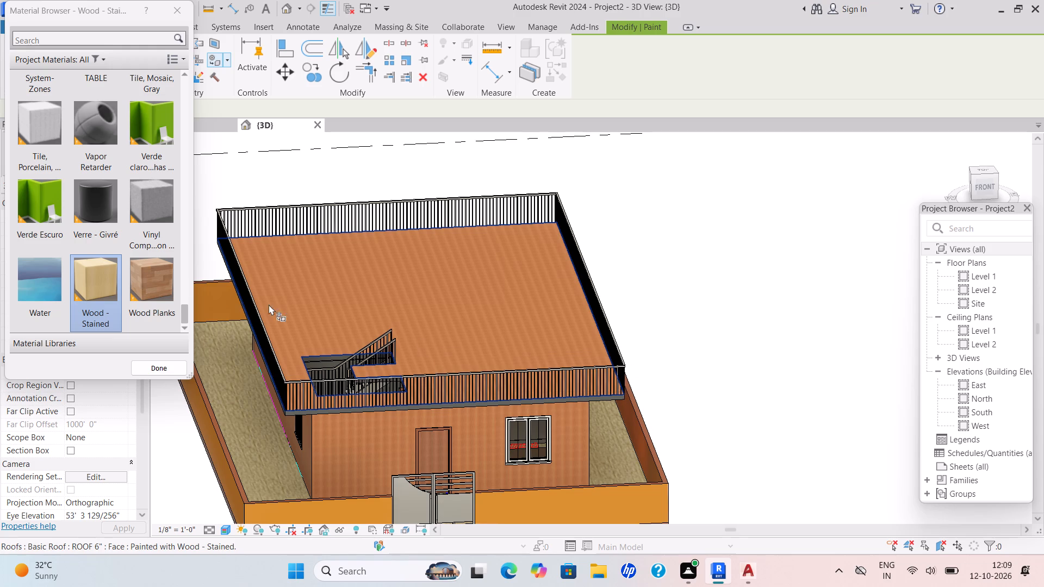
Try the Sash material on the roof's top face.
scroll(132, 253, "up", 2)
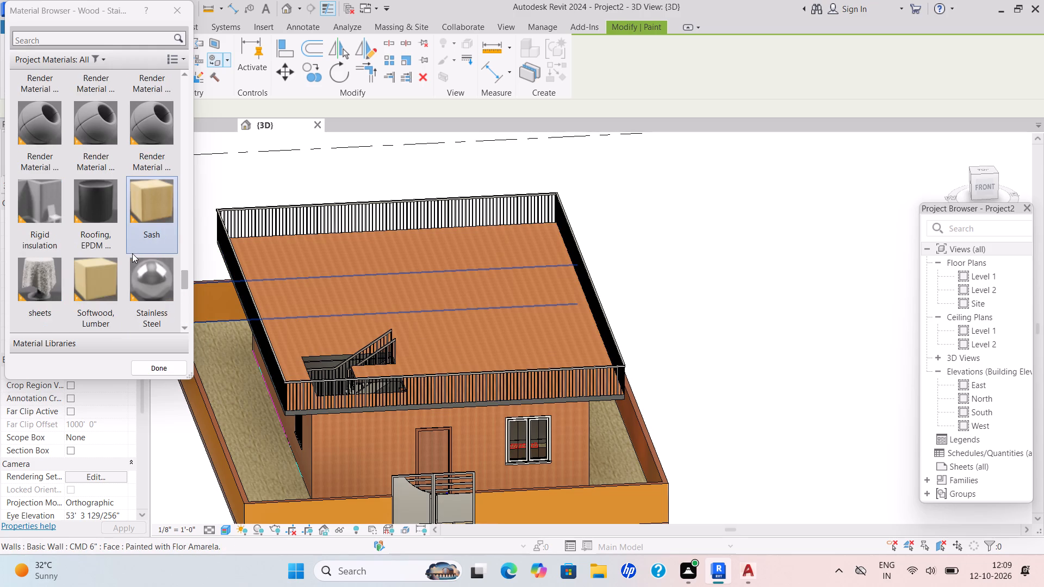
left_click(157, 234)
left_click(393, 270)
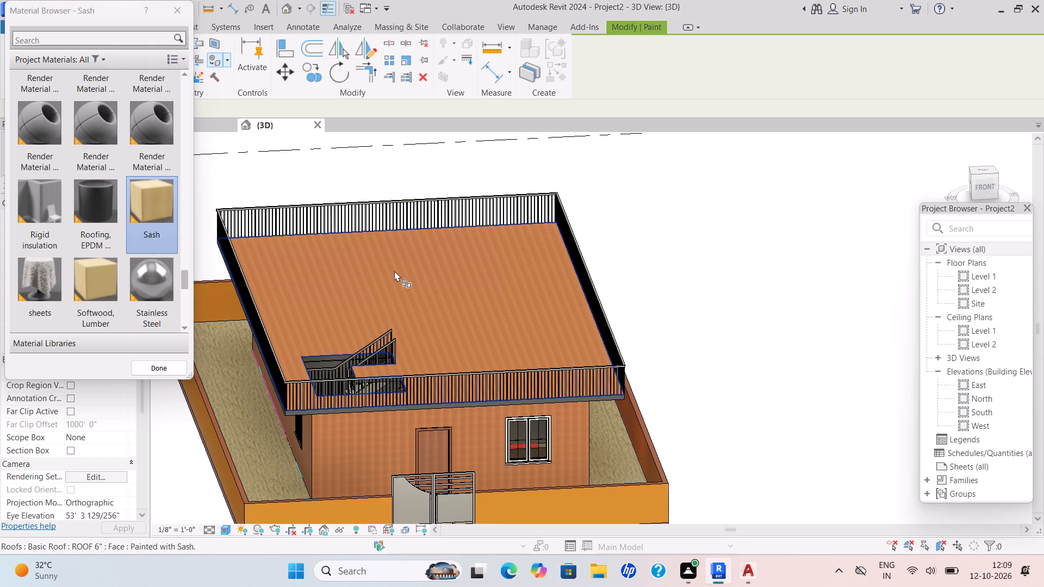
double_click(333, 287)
Paint the roof's top face with the Softwood, Lumber material and finish painting.
scroll(400, 324, "up", 5)
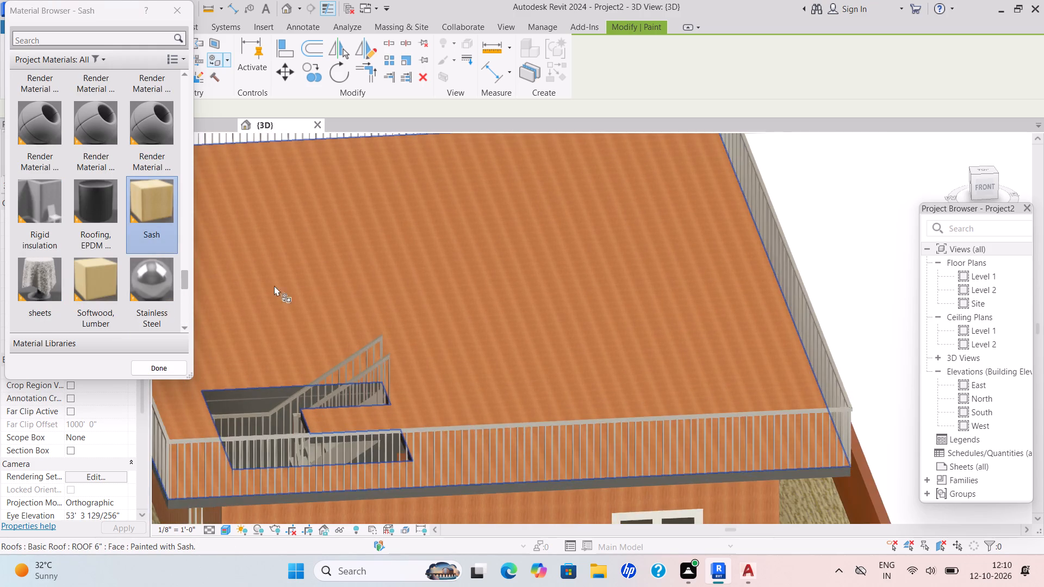
left_click(67, 288)
left_click(452, 302)
key("Escape")
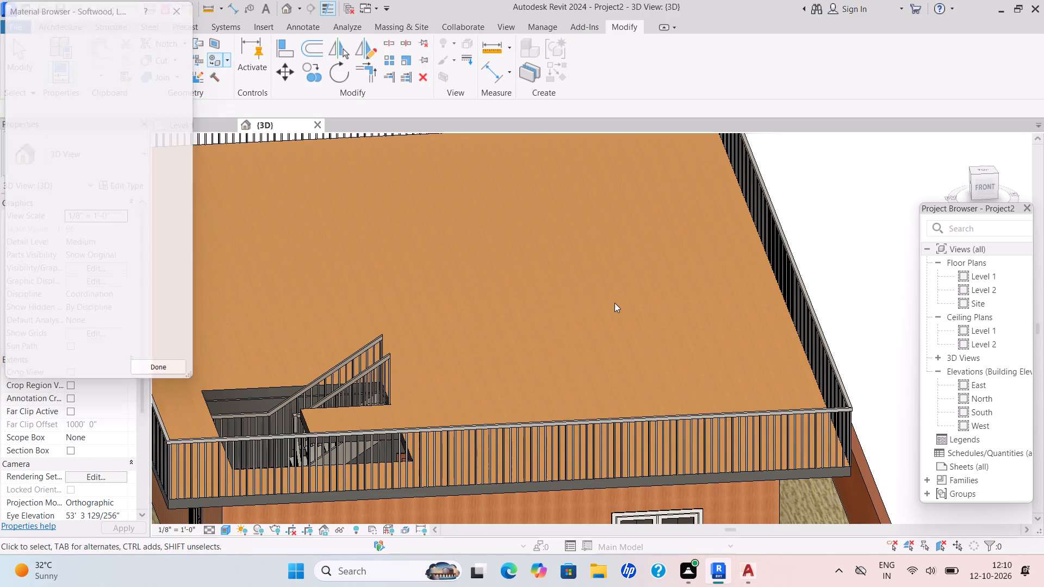
Restart Paint and apply the Clad - White material to the roof slab's front (south) edge face.
scroll(599, 318, "down", 6)
scroll(441, 400, "up", 6)
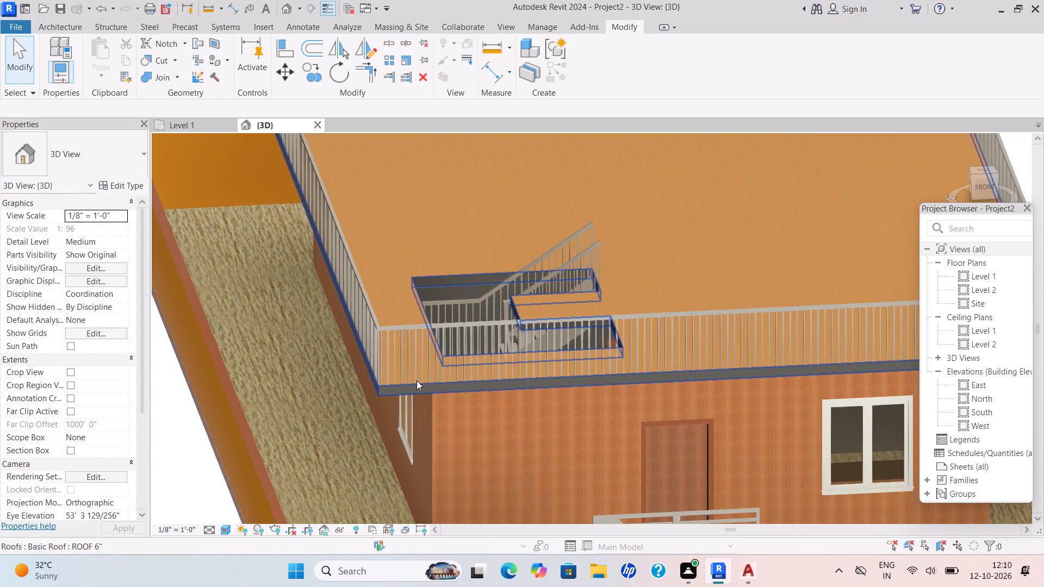
middle_click_drag(417, 380, 467, 296, "shift")
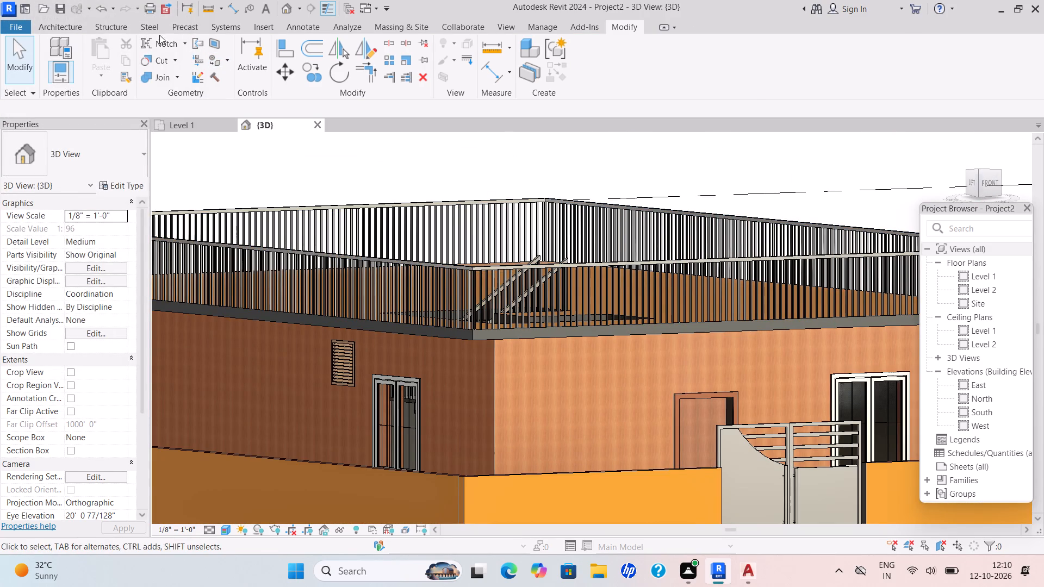
left_click(228, 61)
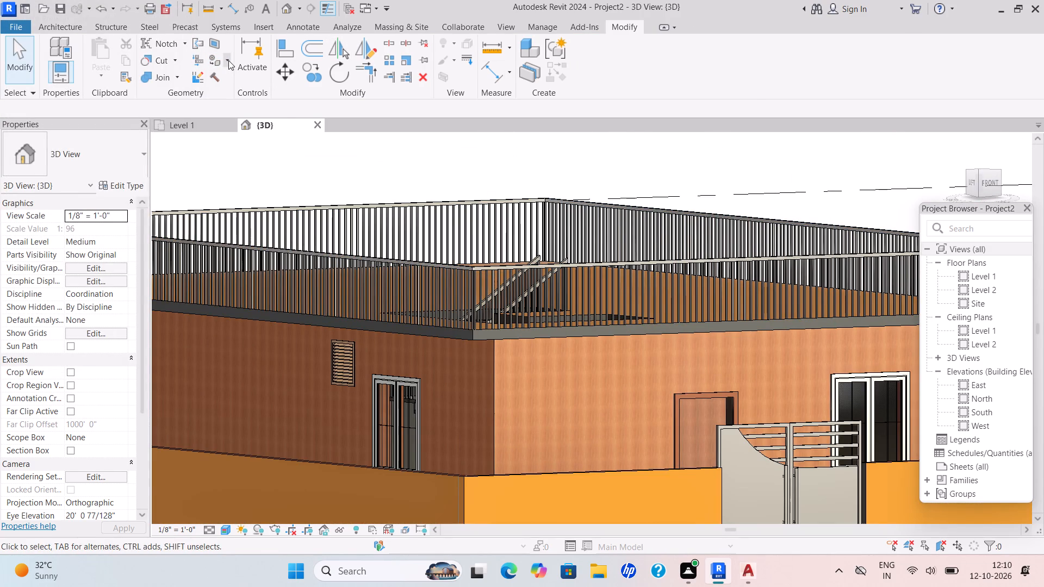
left_click(228, 73)
scroll(117, 183, "up", 8)
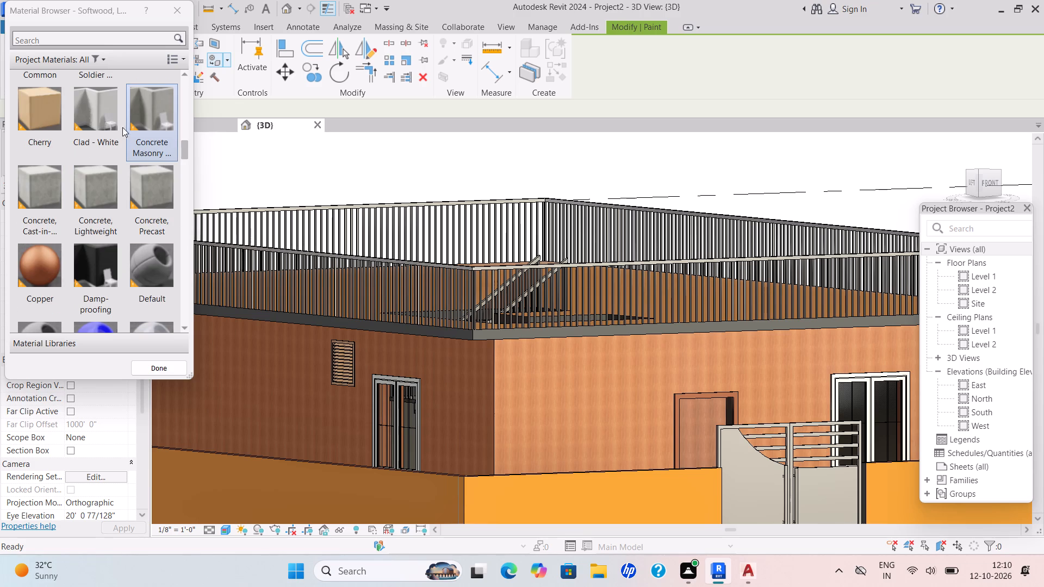
left_click(115, 132)
scroll(495, 340, "up", 5)
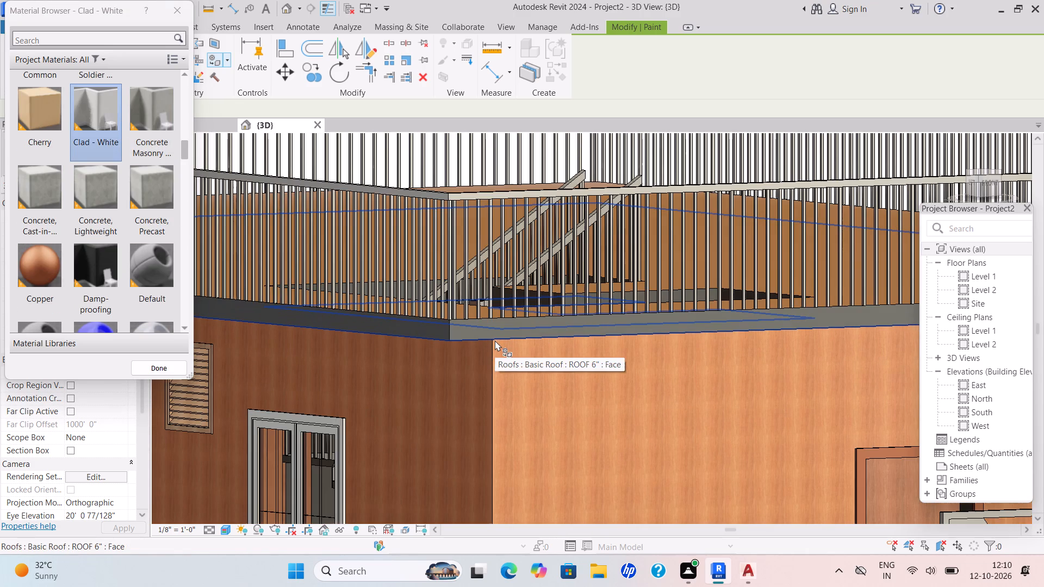
scroll(478, 329, "up", 4)
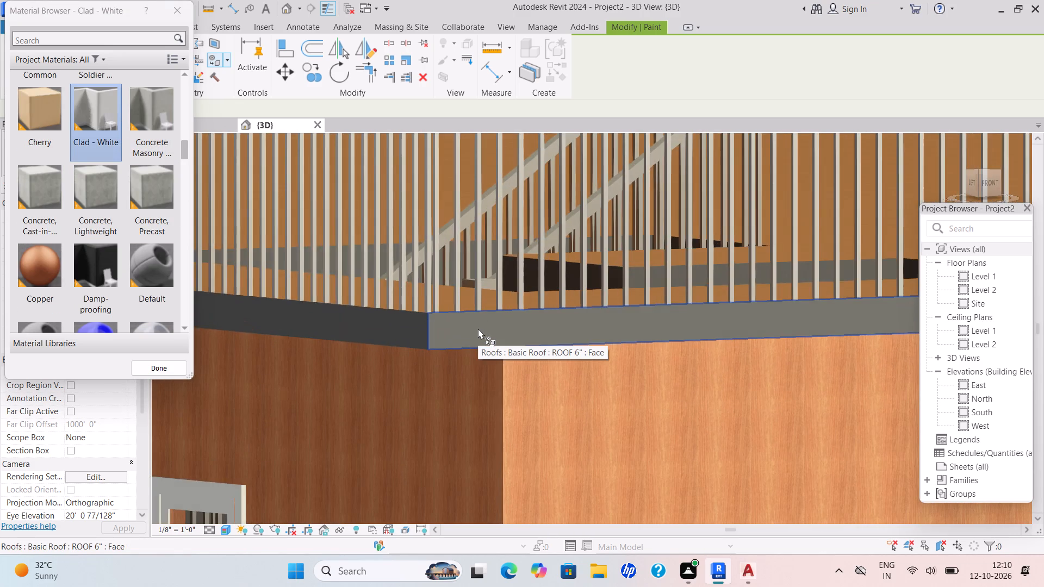
left_click(478, 328)
Paint the roof slab's east edge face with the Clad - White material.
scroll(478, 330, "down", 3)
middle_click_drag(563, 355, 478, 363, "shift")
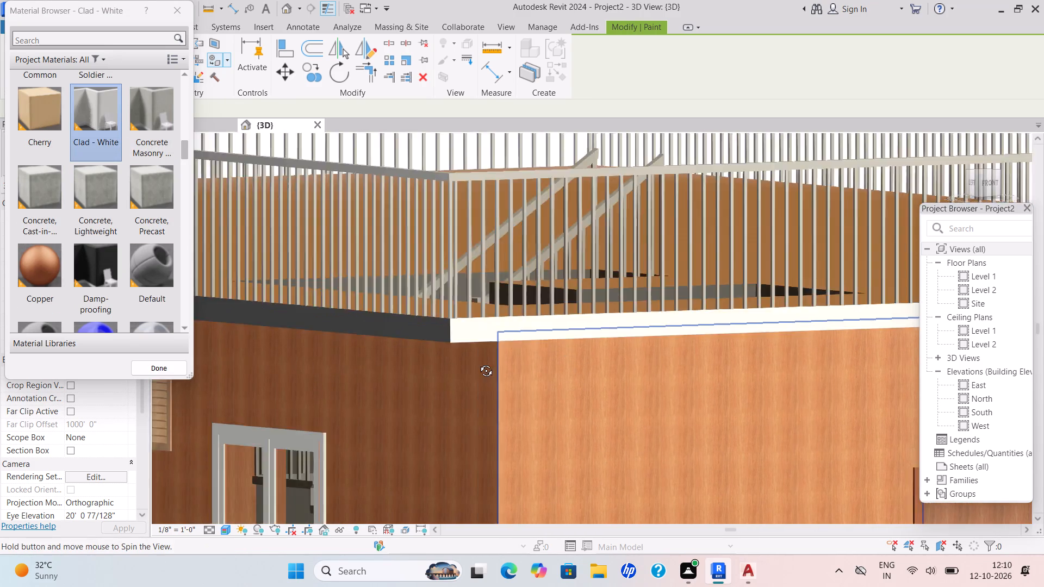
middle_click_drag(478, 363, 466, 366, "shift")
scroll(490, 366, "down", 5)
middle_click_drag(514, 390, 415, 410, "shift")
middle_click_drag(537, 453, 496, 451, "shift")
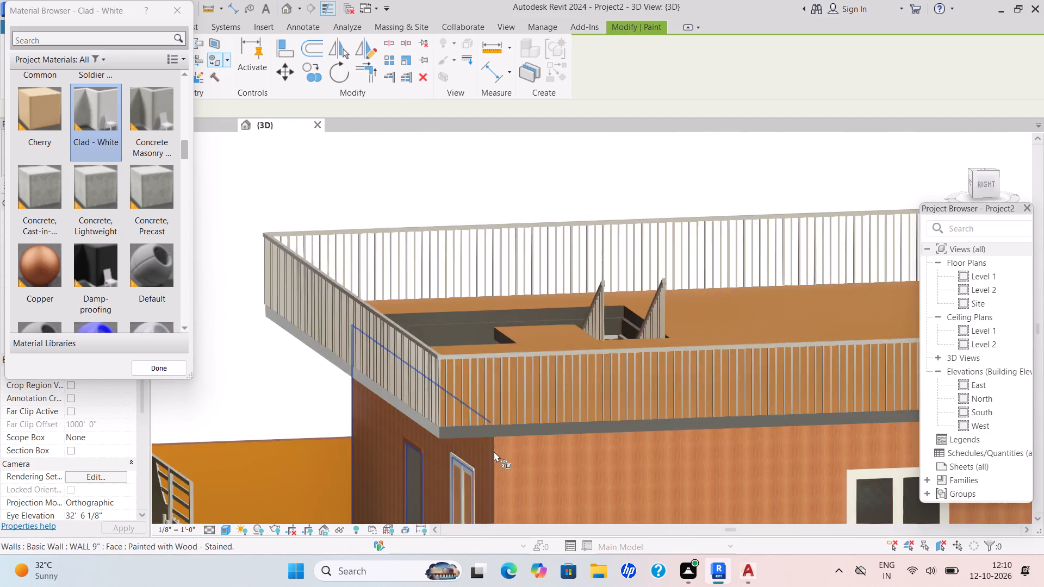
scroll(397, 411, "up", 4)
scroll(444, 432, "up", 4)
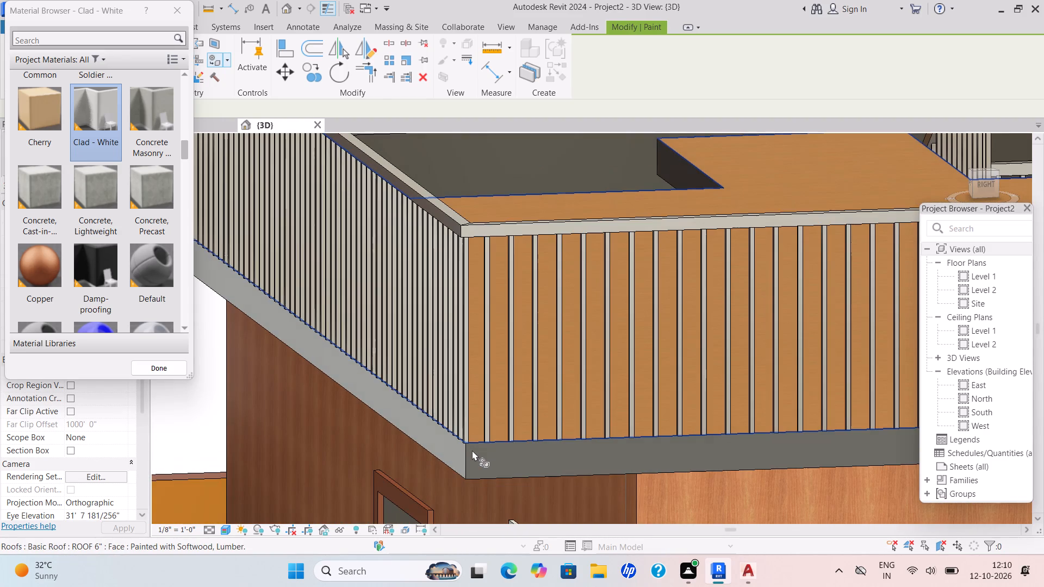
left_click(474, 451)
Paint the roof slab's back (north) edge face with the Clad - White material.
scroll(476, 451, "down", 5)
middle_click_drag(607, 451, 497, 444, "shift")
scroll(597, 453, "down", 1, "shift")
middle_click_drag(597, 453, 420, 458, "shift")
scroll(424, 458, "down", 1, "shift")
scroll(432, 458, "down", 8)
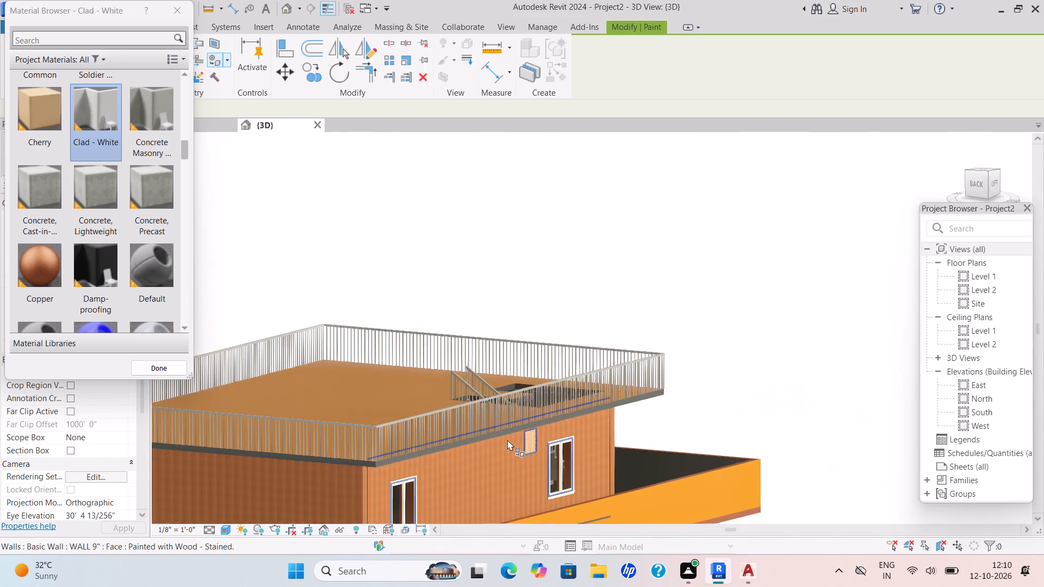
middle_click_drag(471, 441, 601, 424, "shift")
scroll(511, 445, "up", 9)
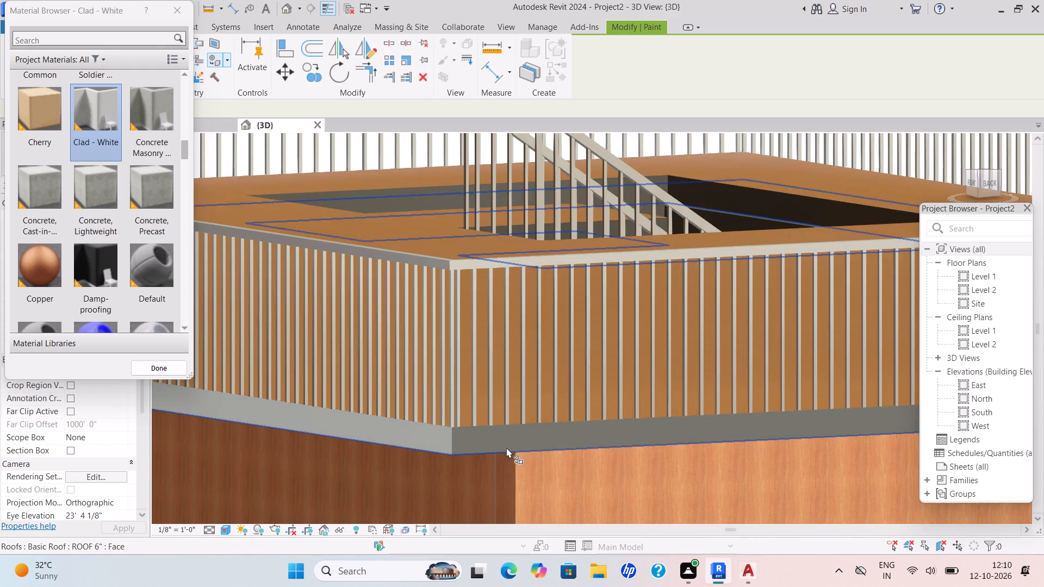
scroll(498, 442, "up", 1)
left_click(497, 440)
Paint the roof slab's west edge face with the Clad - White material.
scroll(497, 440, "down", 3)
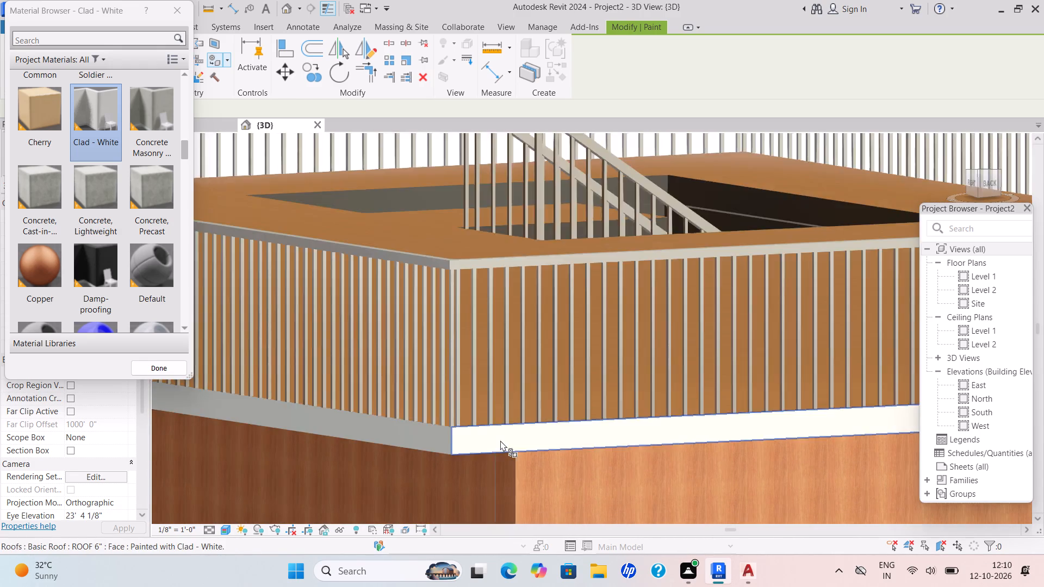
scroll(500, 440, "down", 4)
middle_click_drag(629, 428, 493, 450, "shift")
middle_click(539, 446, "shift")
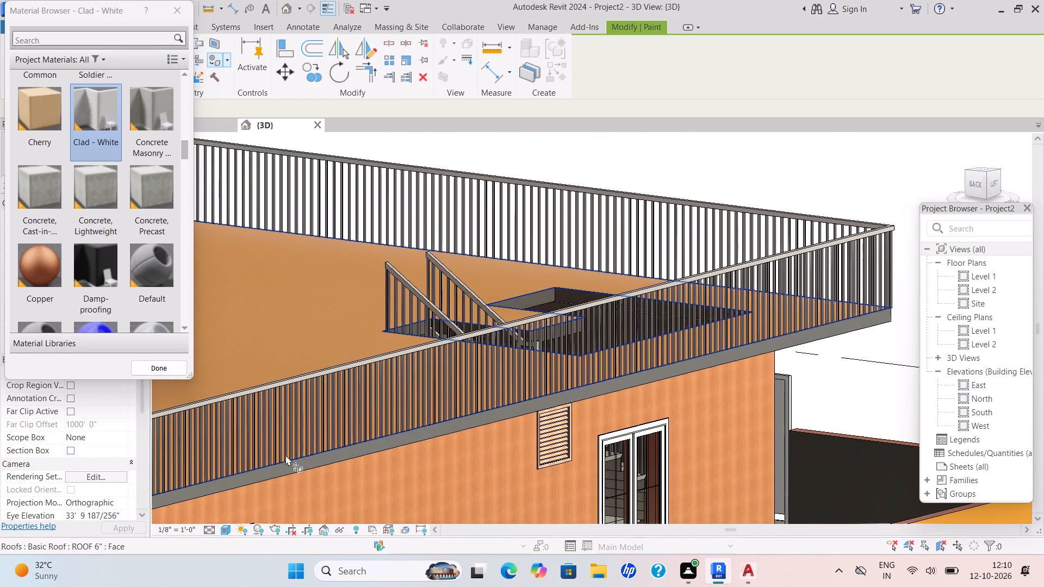
middle_click_drag(285, 456, 489, 404)
scroll(399, 426, "down", 1)
scroll(422, 437, "up", 9)
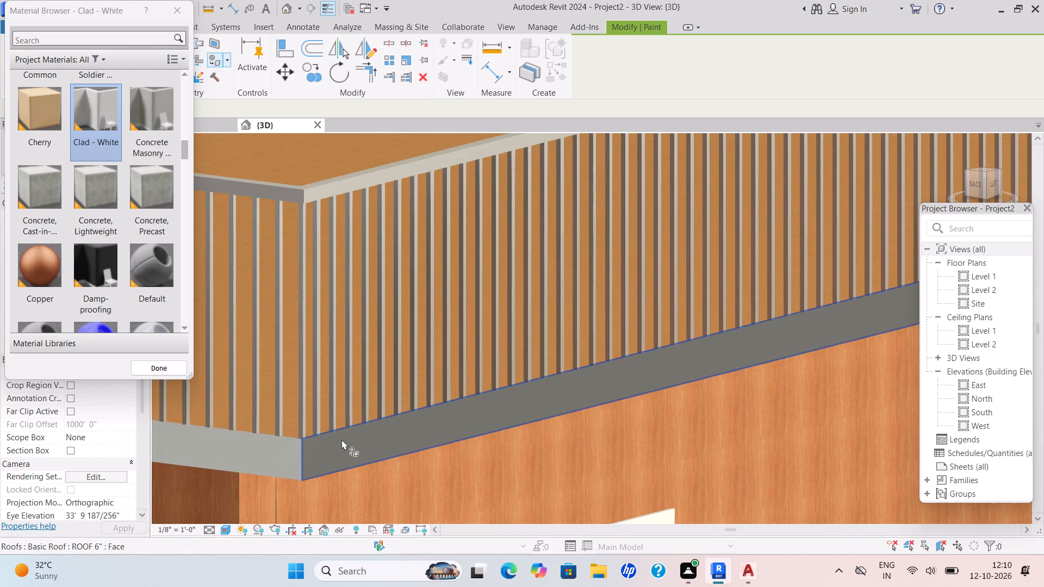
left_click(341, 439)
Paint the roof slab's inner edge face along the north side of the stair opening with Clad - White.
scroll(390, 428, "down", 9)
middle_click_drag(521, 428, 340, 468, "shift")
middle_click_drag(521, 459, 430, 478)
scroll(696, 246, "up", 4)
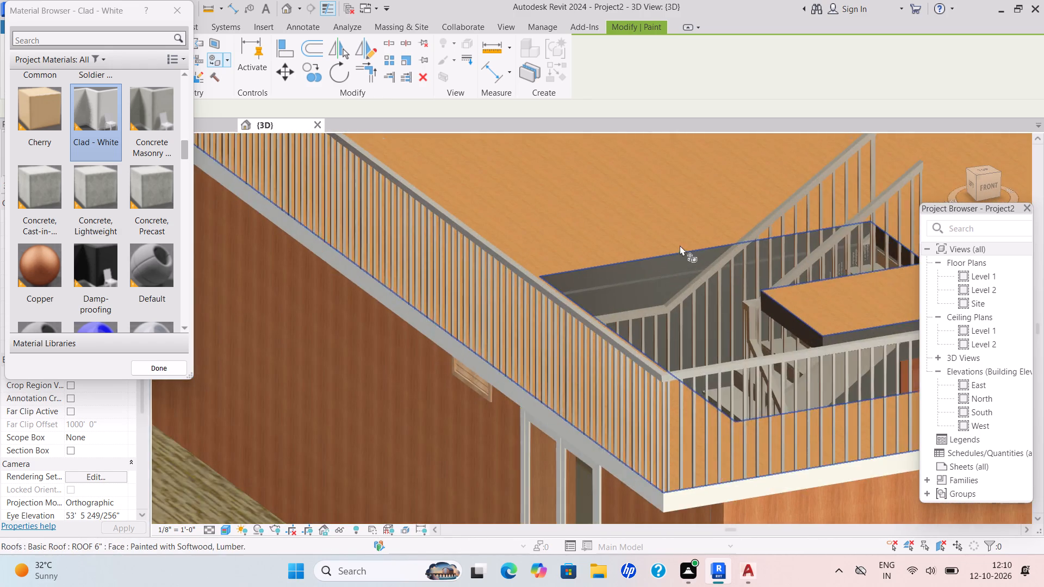
scroll(649, 276, "up", 6)
left_click(648, 271)
Paint the 4.5" wall face beside the stairs, below the opening's north edge, with Clad - White.
scroll(649, 277, "down", 2)
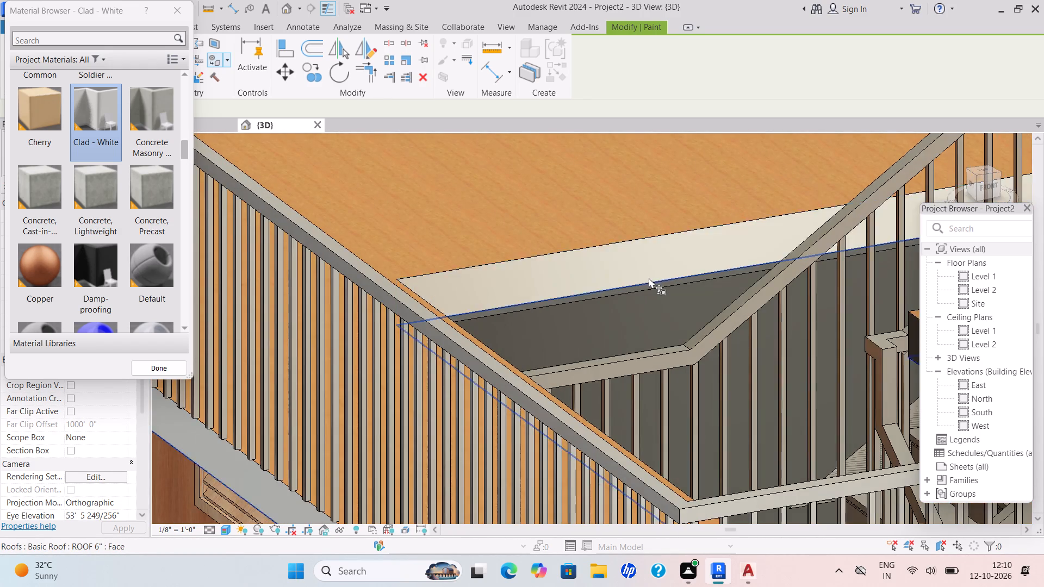
scroll(649, 278, "down", 1)
middle_click_drag(703, 317, 766, 327, "shift")
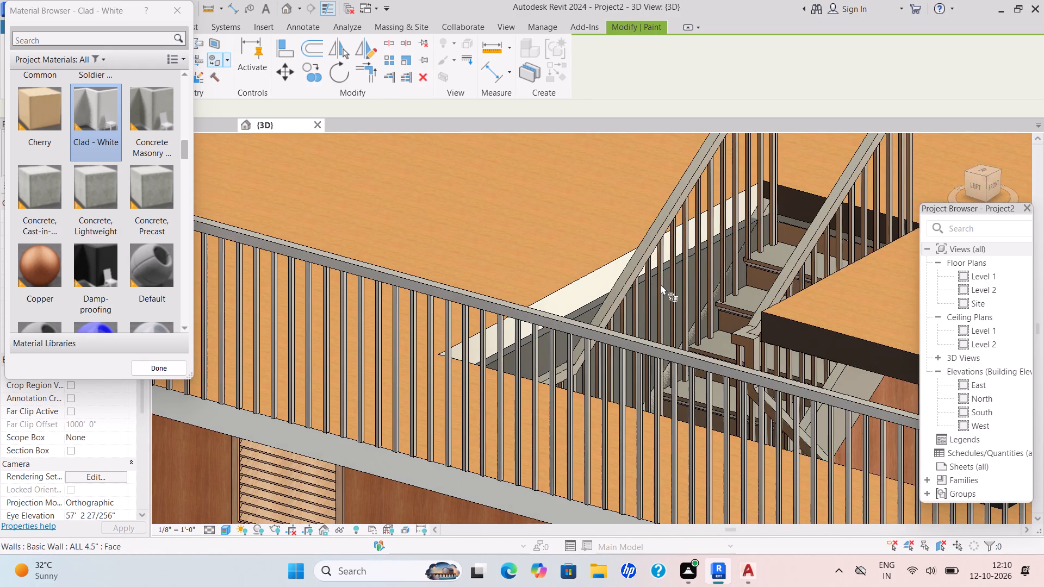
left_click(630, 305)
Paint the narrow unpainted wall strip just under the stair opening's north edge with Clad - White.
scroll(637, 309, "down", 2)
scroll(659, 259, "up", 8)
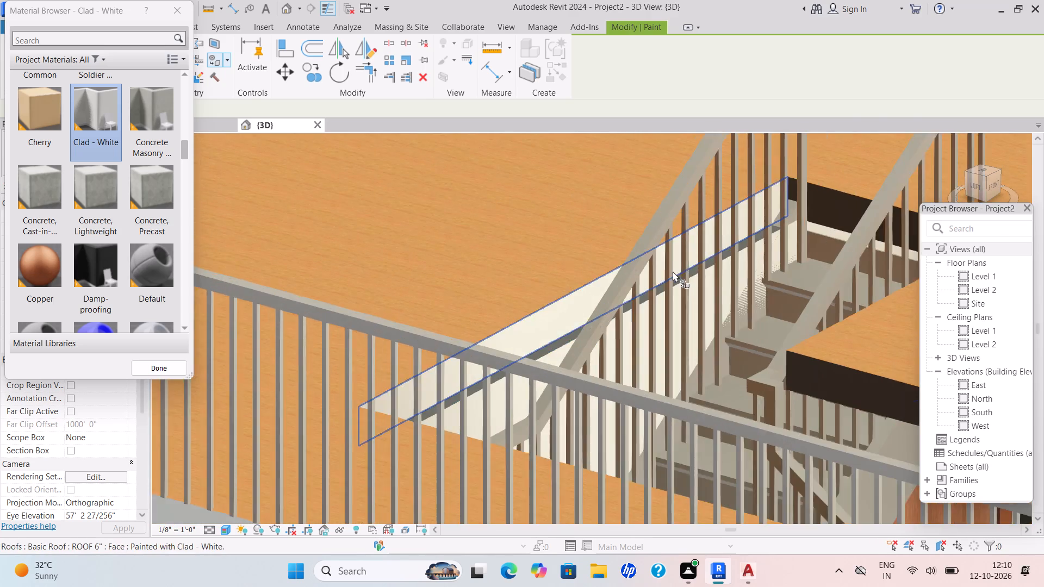
scroll(679, 277, "up", 5)
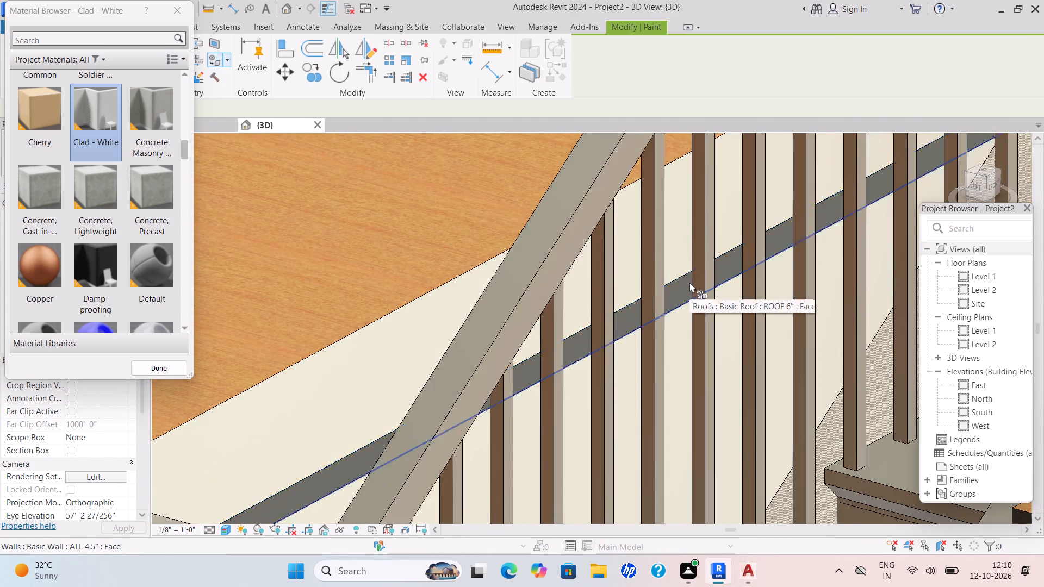
scroll(689, 282, "up", 2)
left_click(687, 279)
Paint the roof slab's inner edge face at the head of the stairs with the Clad - White material.
scroll(692, 283, "down", 5)
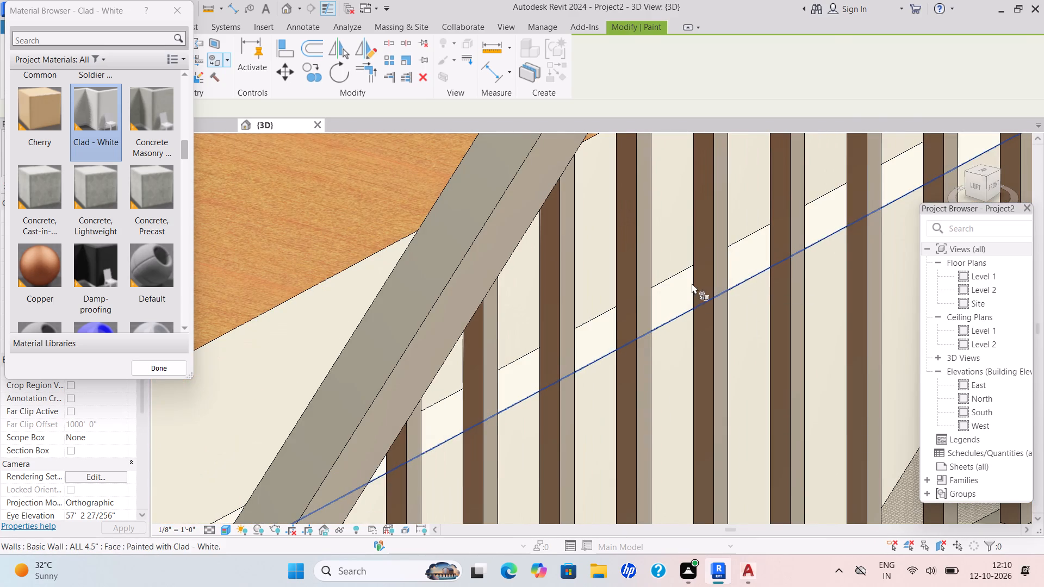
scroll(692, 283, "down", 8)
middle_click_drag(716, 311, 813, 295, "shift")
scroll(601, 311, "up", 3)
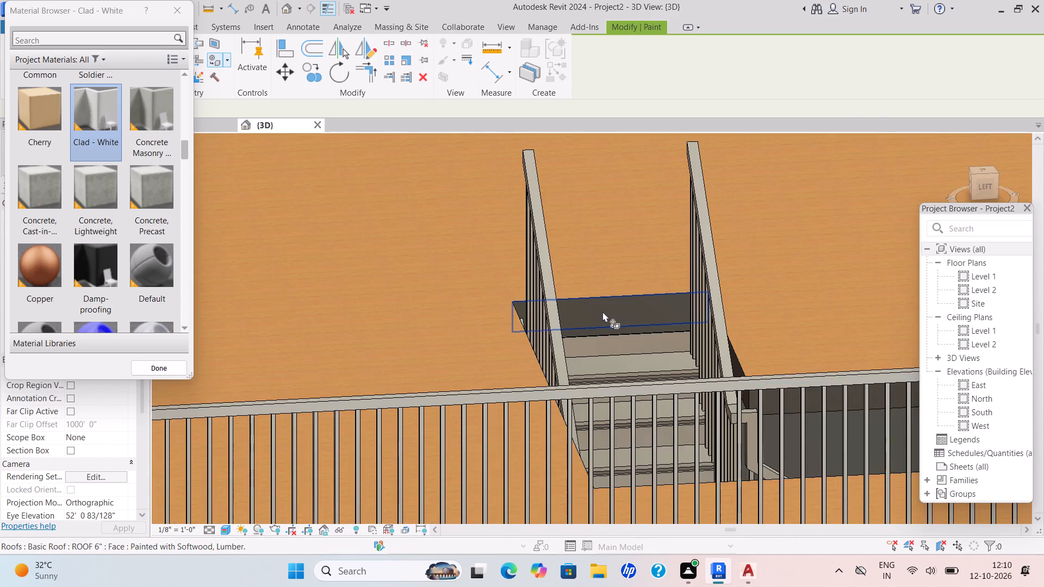
scroll(602, 311, "up", 1)
left_click(612, 307)
Paint the narrow 4.5" wall strip below the slab edge at the head of the stairs with Clad - White.
scroll(647, 317, "up", 6)
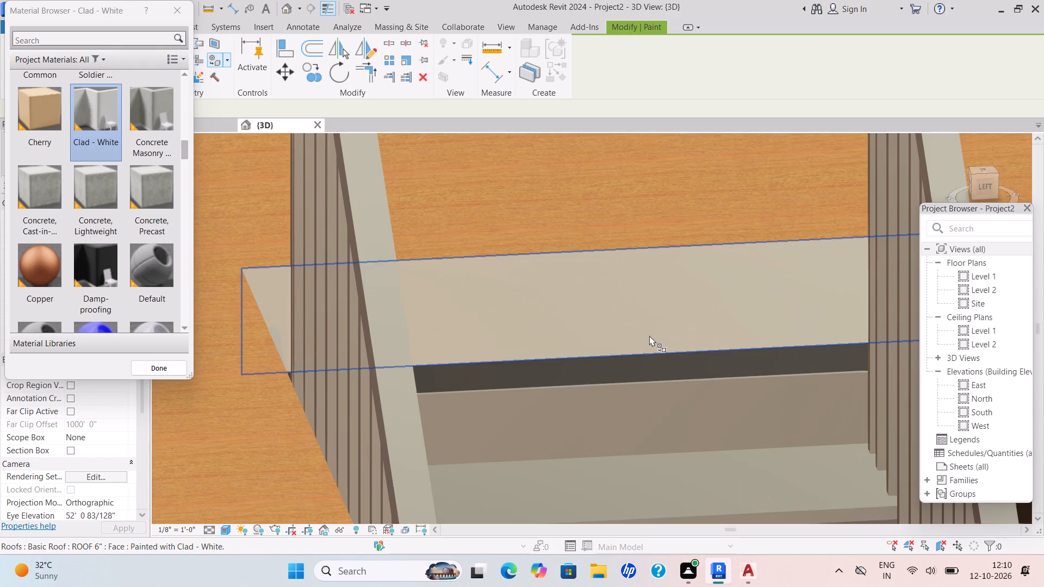
scroll(648, 364, "up", 5)
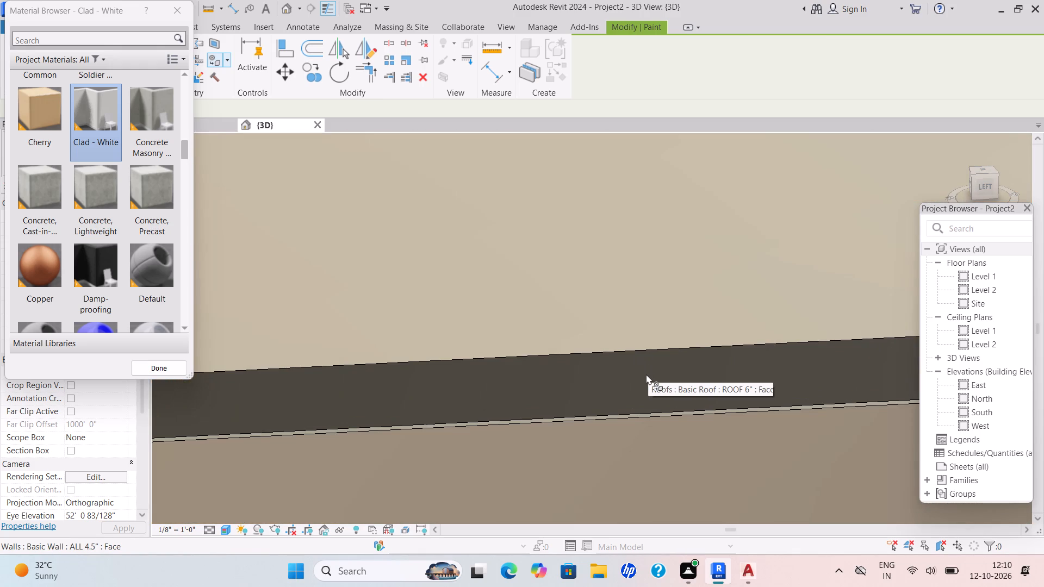
left_click(77, 114)
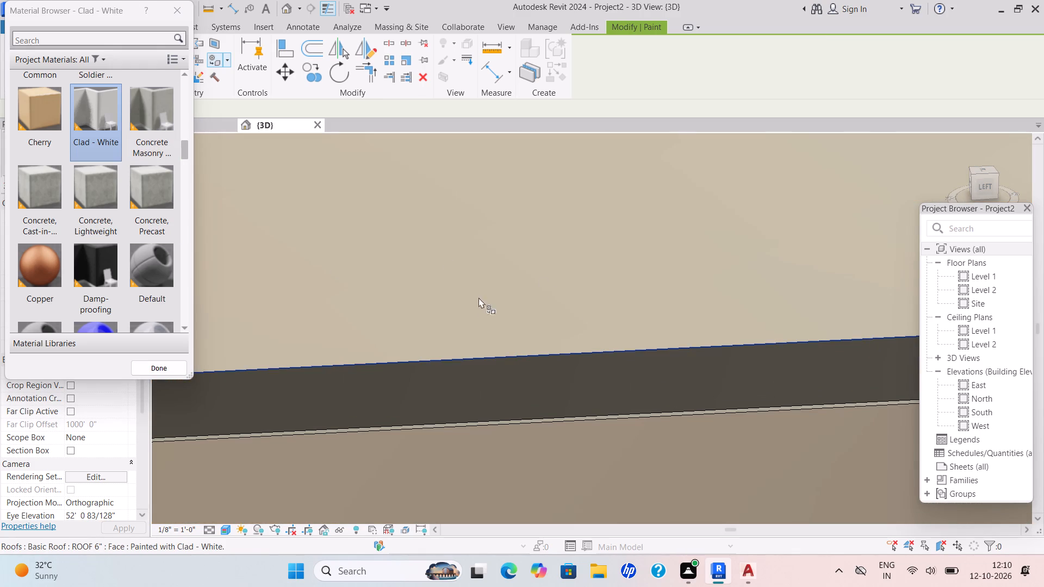
left_click(492, 366)
scroll(511, 390, "down", 11)
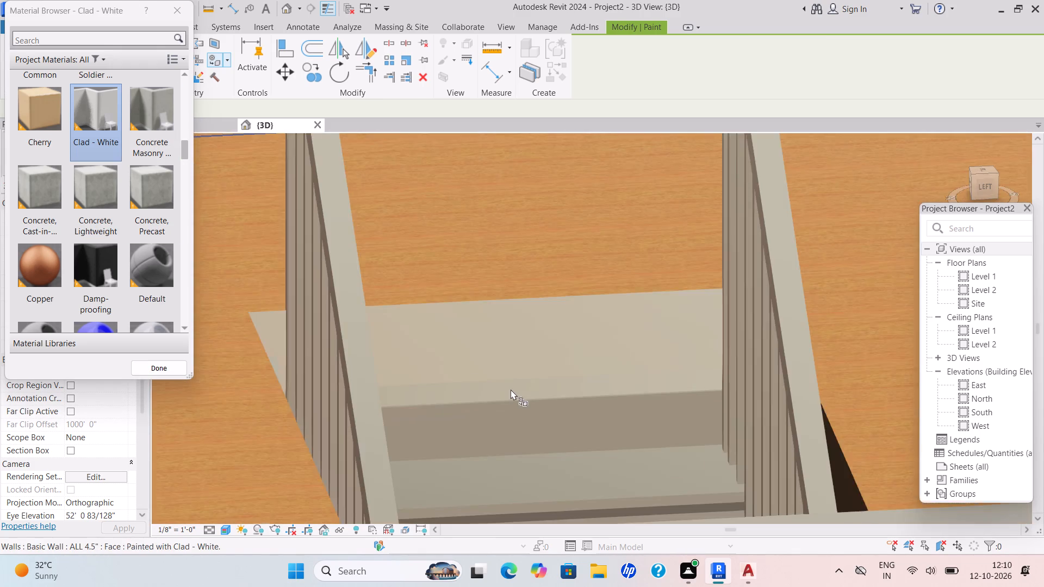
Paint the sloped top rail of the upper stair flight's railing with Clad - White.
scroll(511, 389, "down", 2)
middle_click_drag(538, 449, 657, 438, "shift")
middle_click_drag(692, 451, 744, 435)
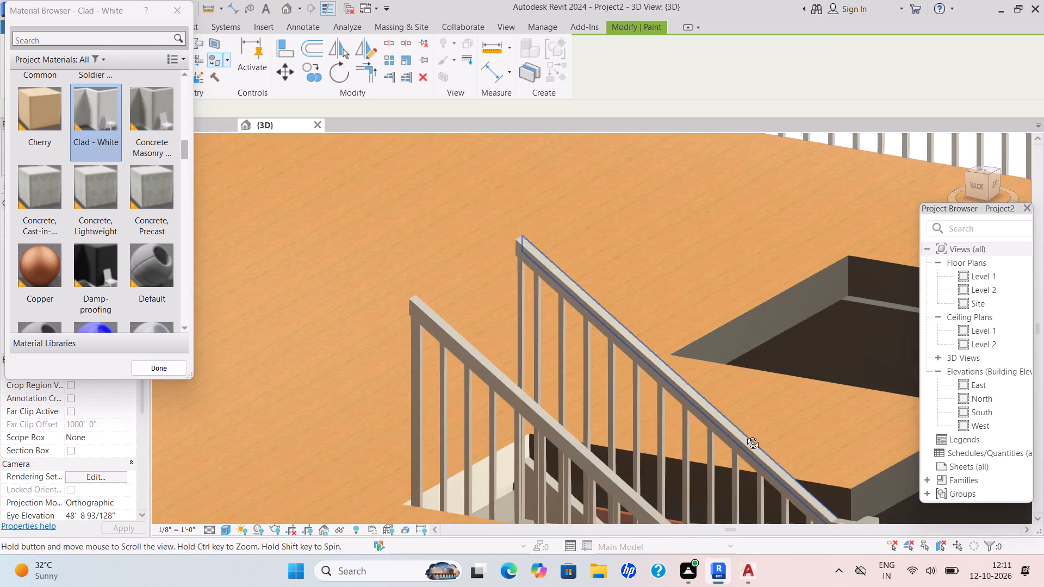
middle_click_drag(744, 435, 807, 429)
scroll(807, 409, "down", 2)
middle_click_drag(791, 415, 451, 413)
scroll(526, 471, "up", 3)
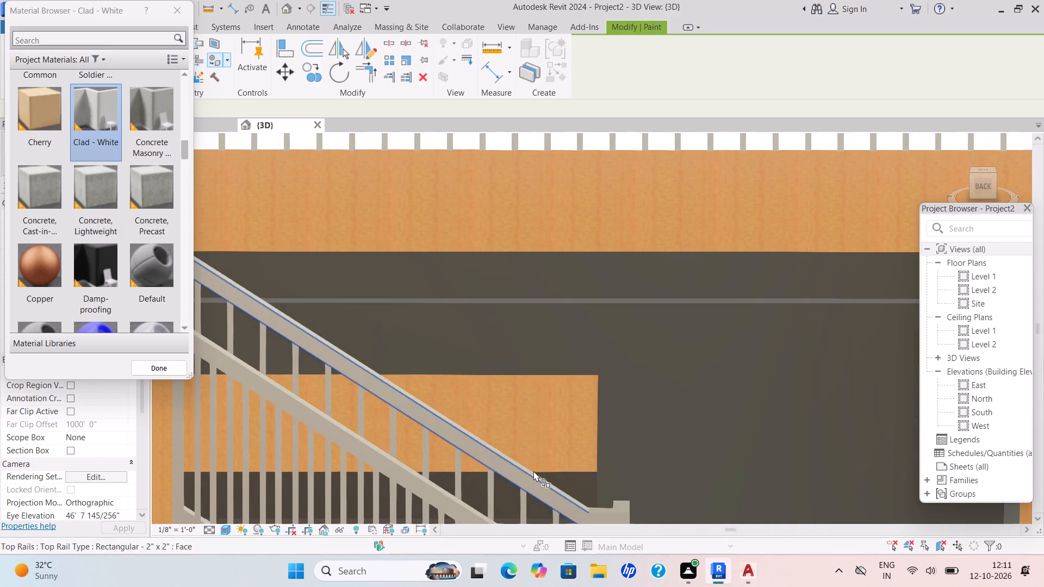
left_click(534, 471)
Paint the west end edge of the roof slab projection beside the stairs with Clad - White.
scroll(598, 483, "up", 5)
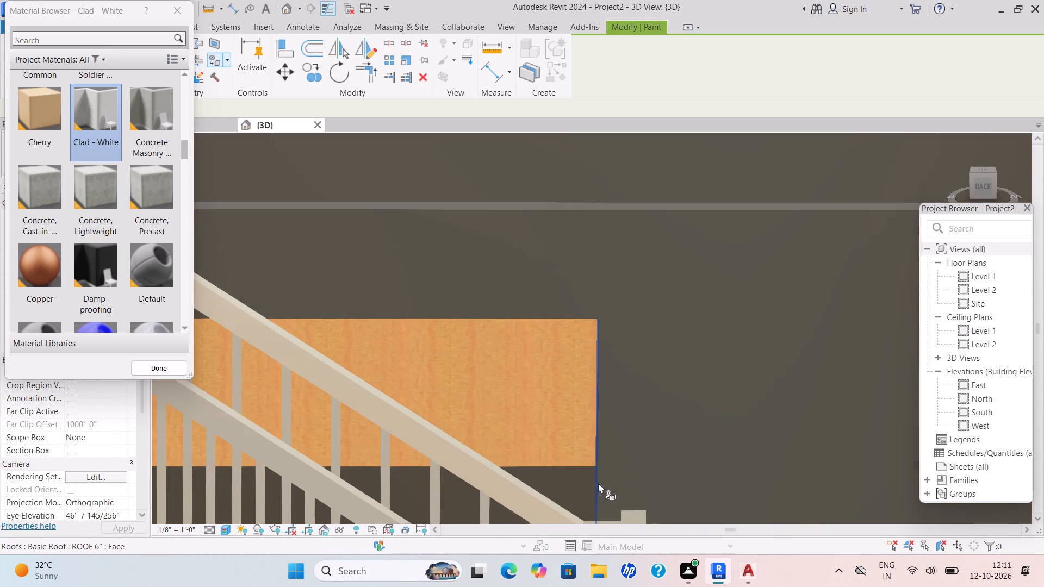
left_click(598, 483)
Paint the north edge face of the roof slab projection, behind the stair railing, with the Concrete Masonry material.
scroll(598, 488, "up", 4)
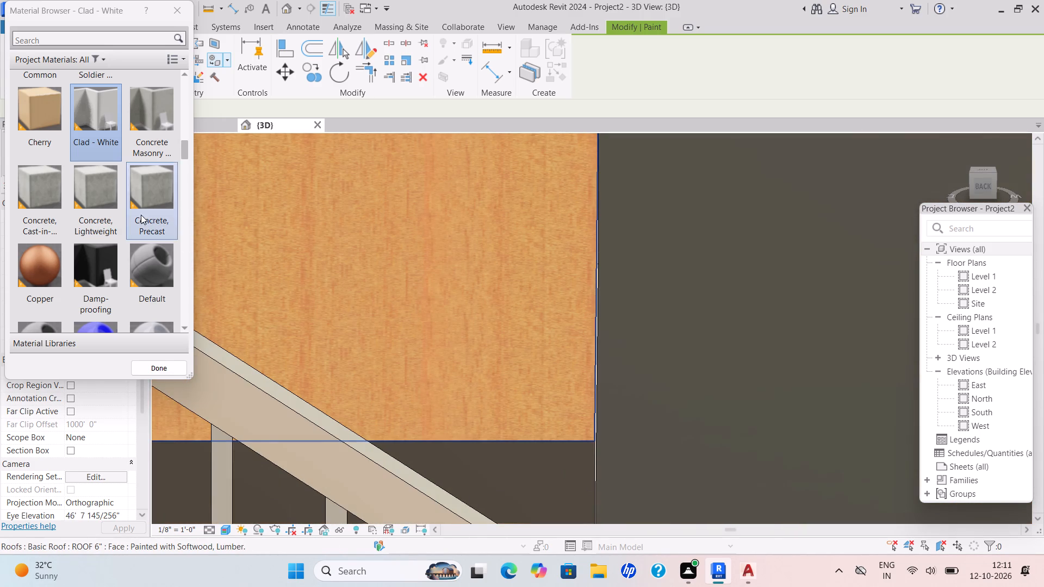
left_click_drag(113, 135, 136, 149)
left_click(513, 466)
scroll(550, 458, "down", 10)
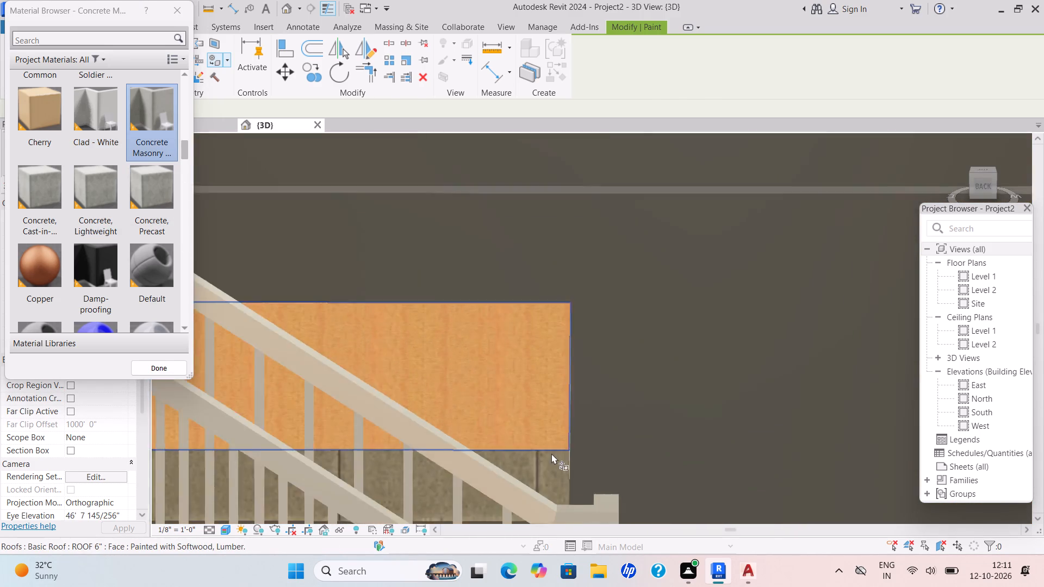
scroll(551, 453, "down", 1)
Paint the north edge face of the roof slab projection beside the stairs with Clad - White.
left_click(94, 119)
left_click(97, 123)
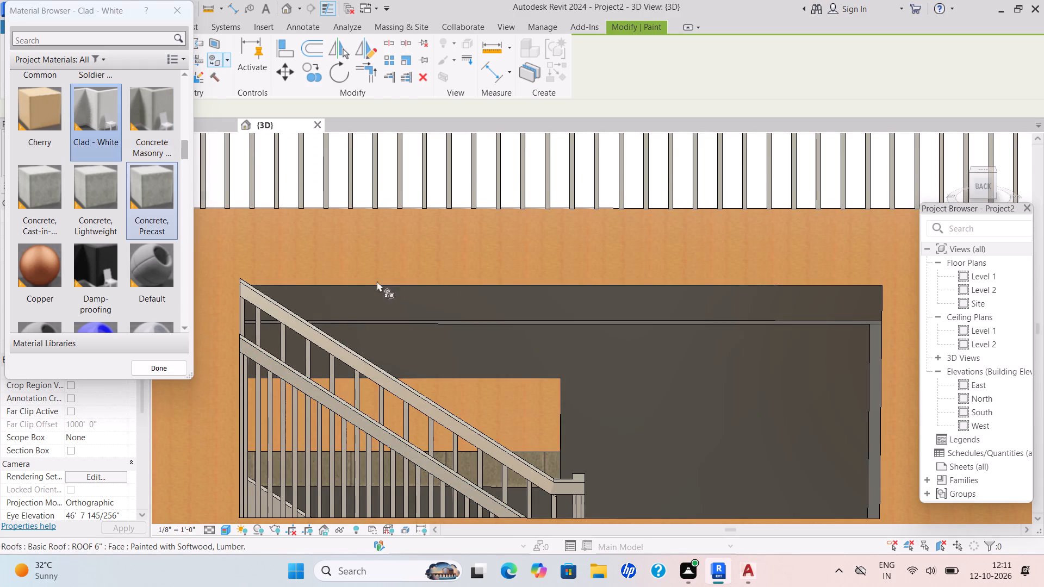
left_click(549, 460)
Paint the roof slab projection's south edge and the adjoining east edge of the stair opening with Clad - White.
scroll(586, 461, "down", 2)
middle_click_drag(586, 465, 551, 468, "shift")
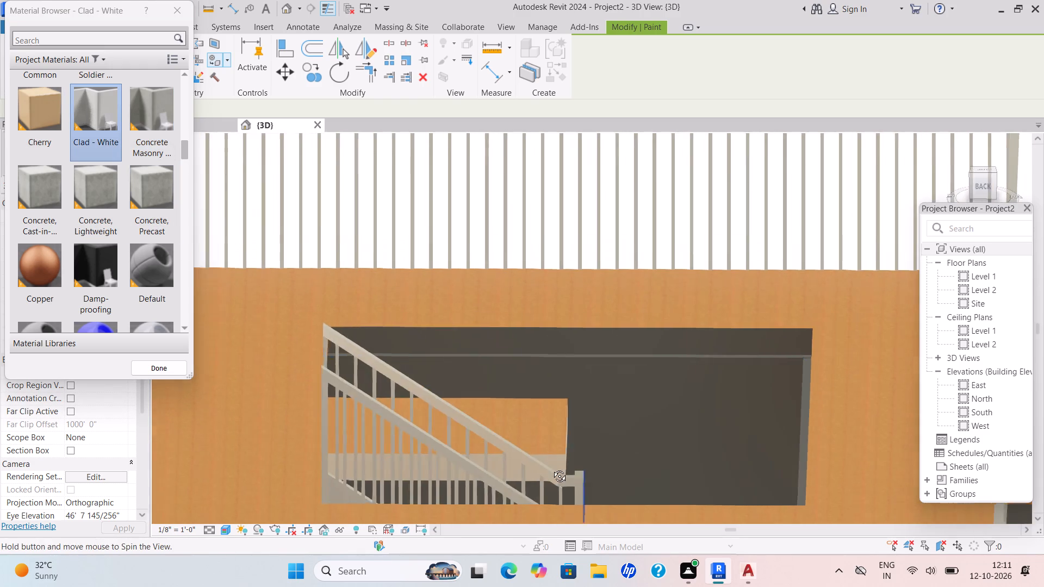
middle_click_drag(551, 468, 513, 469, "shift")
middle_click_drag(608, 439, 545, 465, "shift")
middle_click_drag(631, 384, 513, 424, "shift")
scroll(627, 436, "up", 7)
left_click(616, 404)
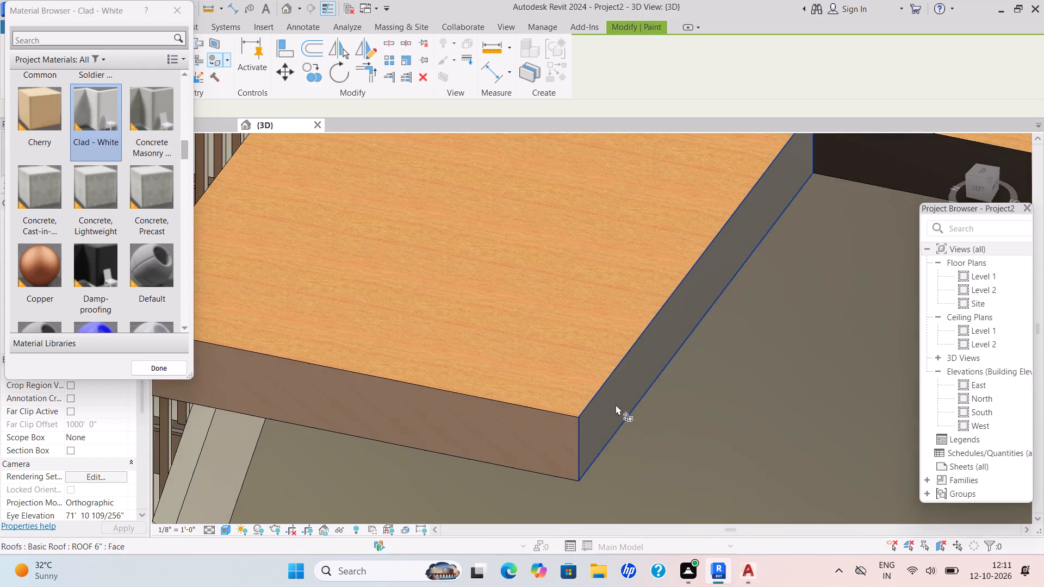
scroll(617, 404, "down", 5)
middle_click_drag(632, 416, 592, 427)
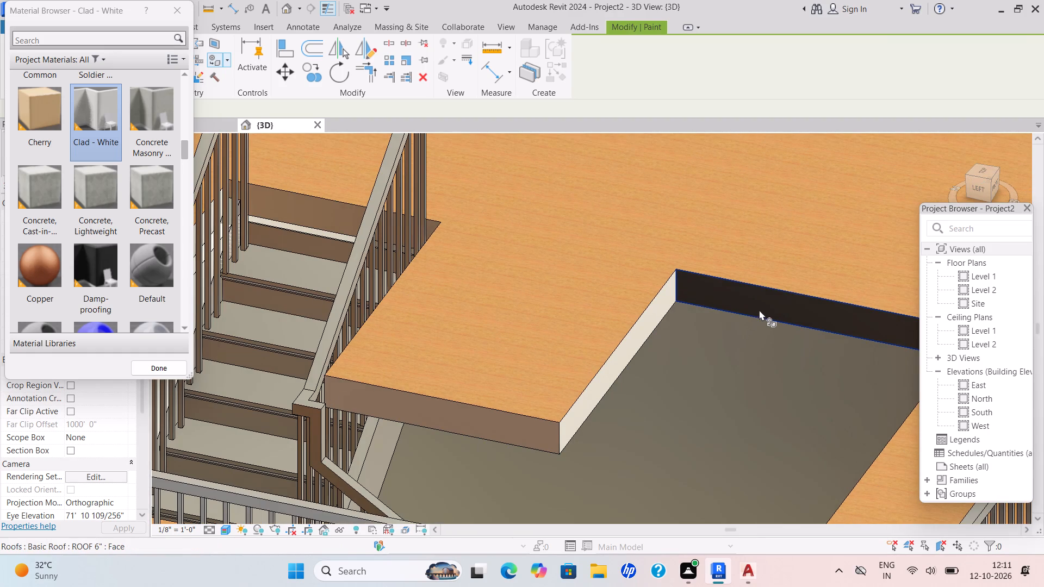
left_click(759, 310)
Paint the long slab edge on the south side of the stair opening with Clad - White.
scroll(754, 347, "down", 6)
middle_click_drag(739, 395, 841, 394, "shift")
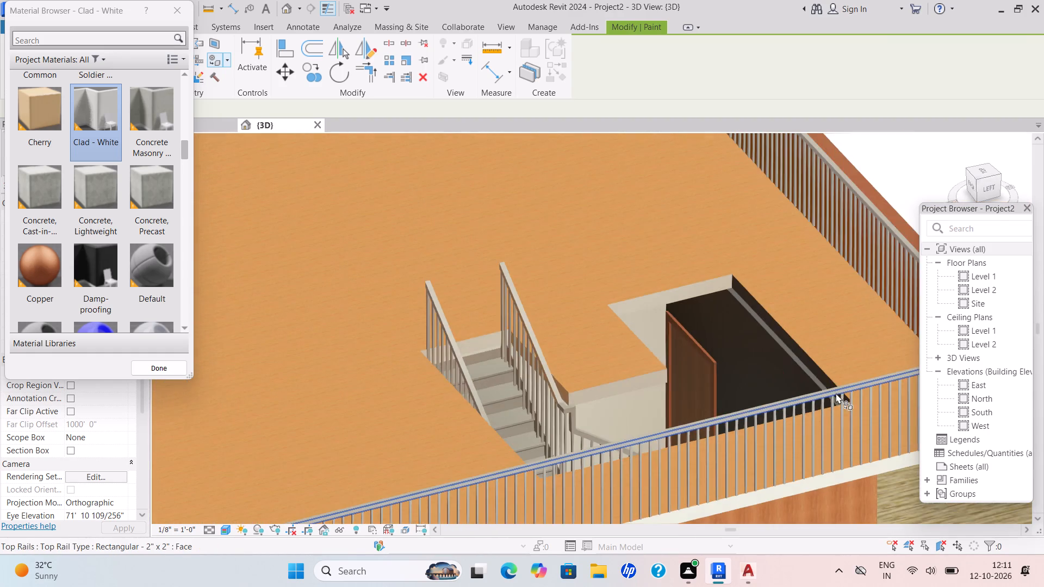
scroll(819, 385, "up", 6)
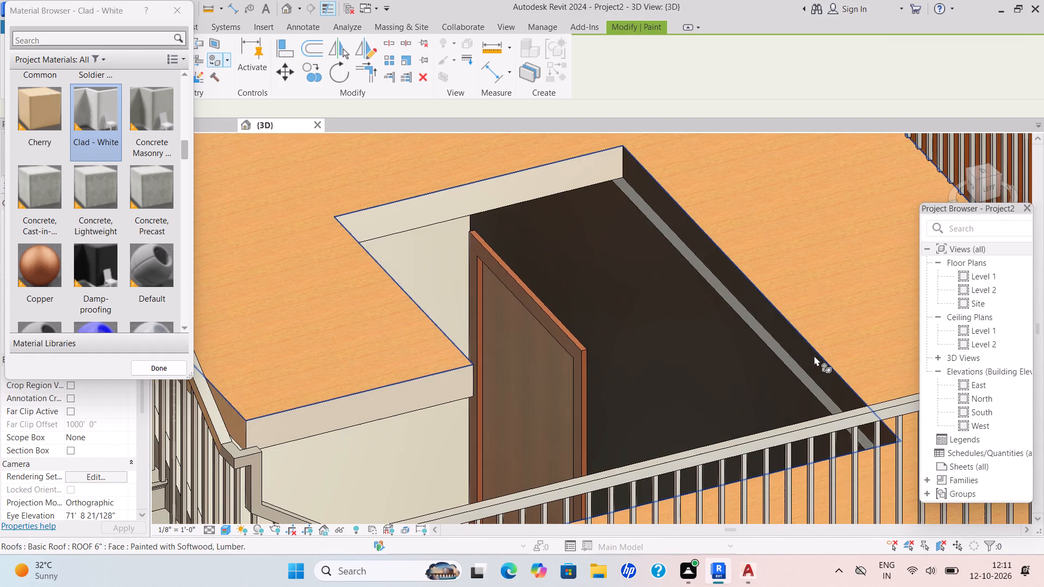
scroll(814, 355, "up", 5)
left_click(814, 355)
Paint the narrow 9" wall strip directly under the opening's south slab edge with Clad - White.
scroll(737, 414, "down", 2)
middle_click_drag(735, 429, 779, 425, "shift")
scroll(760, 344, "up", 8)
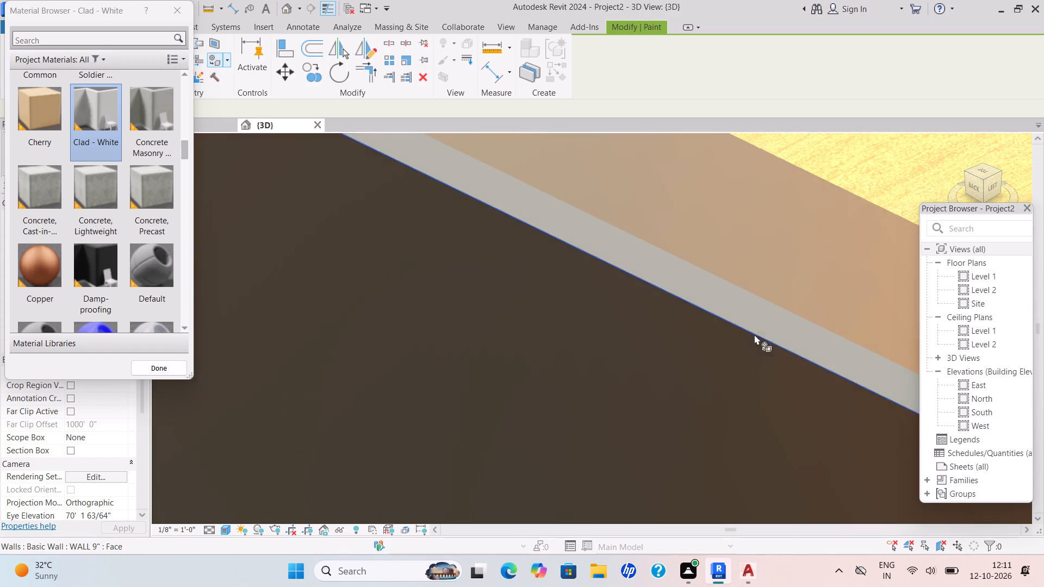
scroll(769, 323, "up", 3)
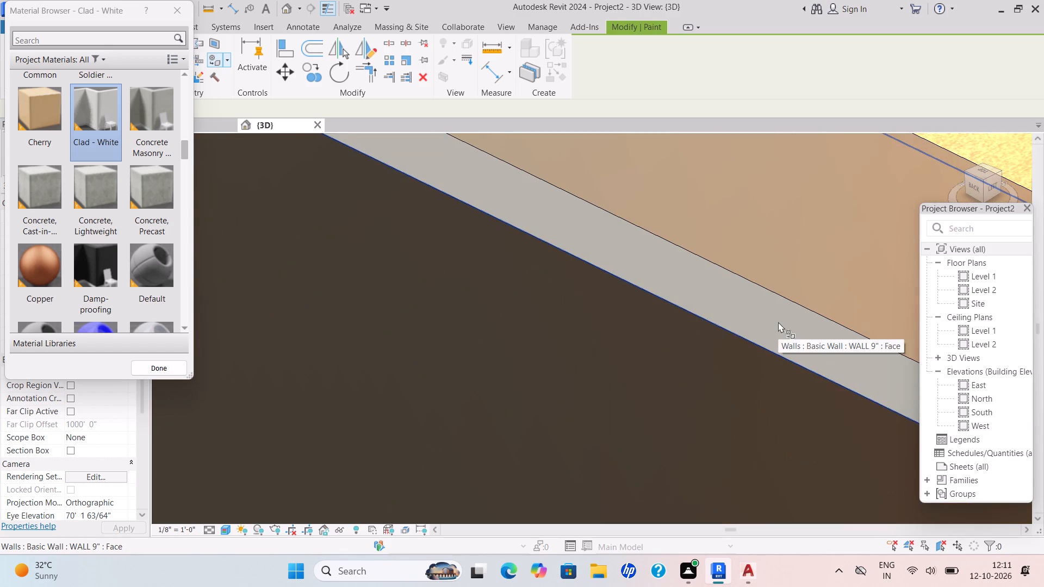
left_click(770, 331)
Paint the roof slab's edge on the west side of the stair opening with Clad - White.
scroll(770, 332, "down", 8)
middle_click_drag(750, 369, 807, 372, "shift")
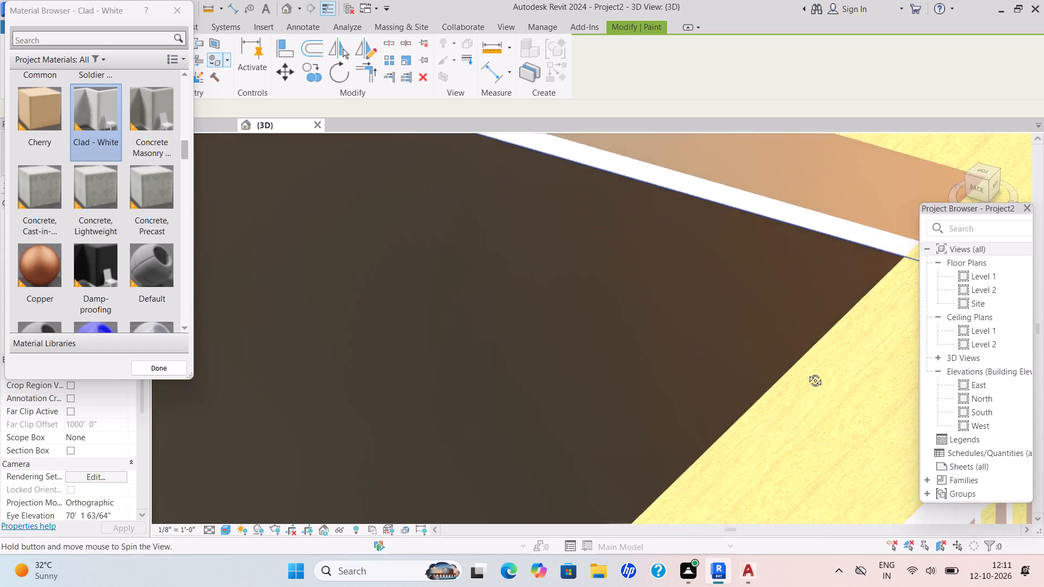
middle_click_drag(807, 372, 823, 365, "shift")
scroll(689, 390, "down", 5)
middle_click_drag(672, 405, 737, 342, "shift")
scroll(596, 390, "up", 4)
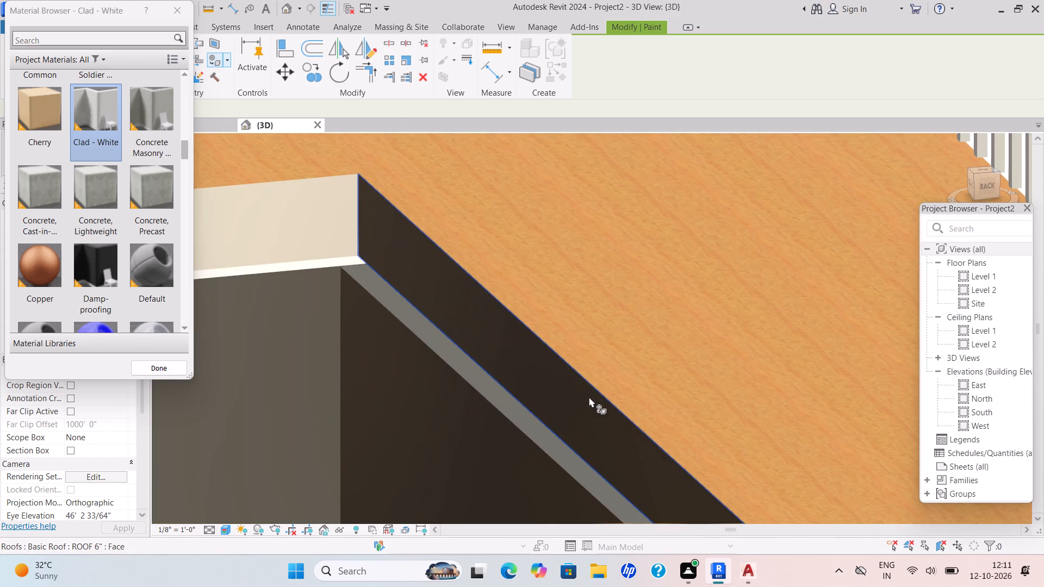
left_click(589, 397)
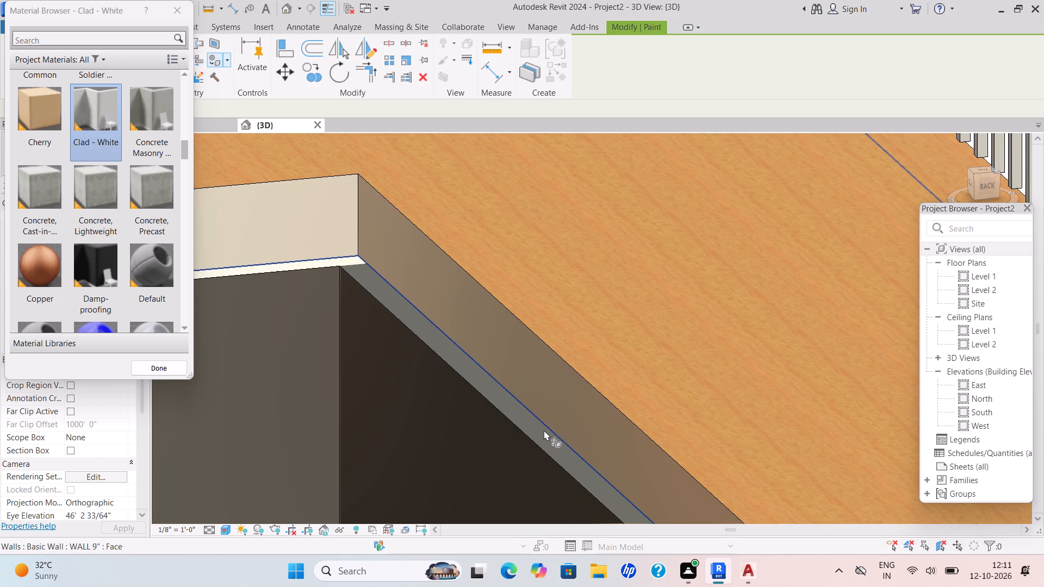
Paint the narrow 9" wall strip directly under the opening's west slab edge with Clad - White.
scroll(533, 439, "up", 4)
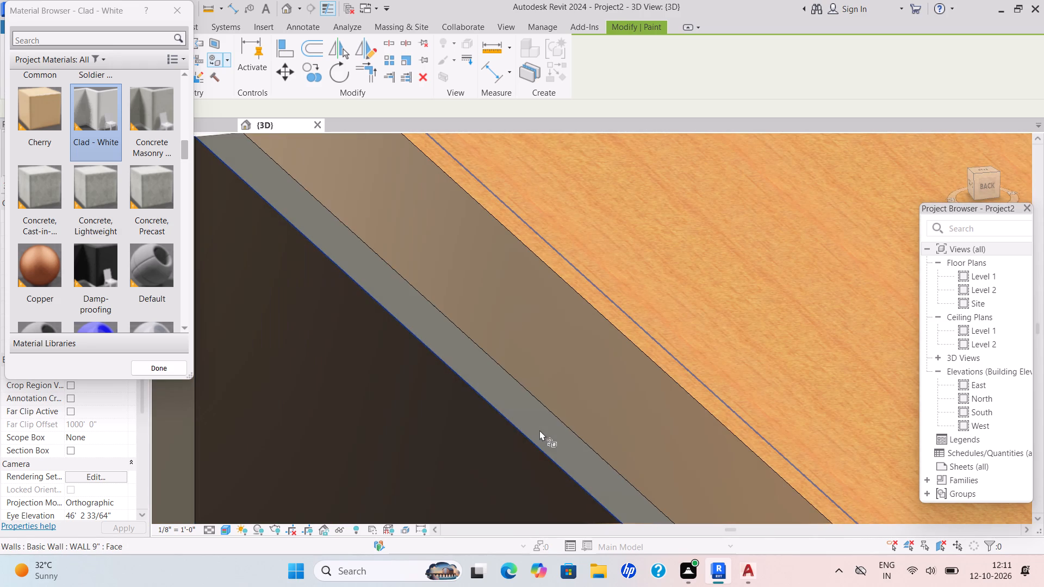
left_click(549, 428)
Paint the large 9" wall faces below the opening's west and south edges with Clad - White.
scroll(551, 427, "down", 11)
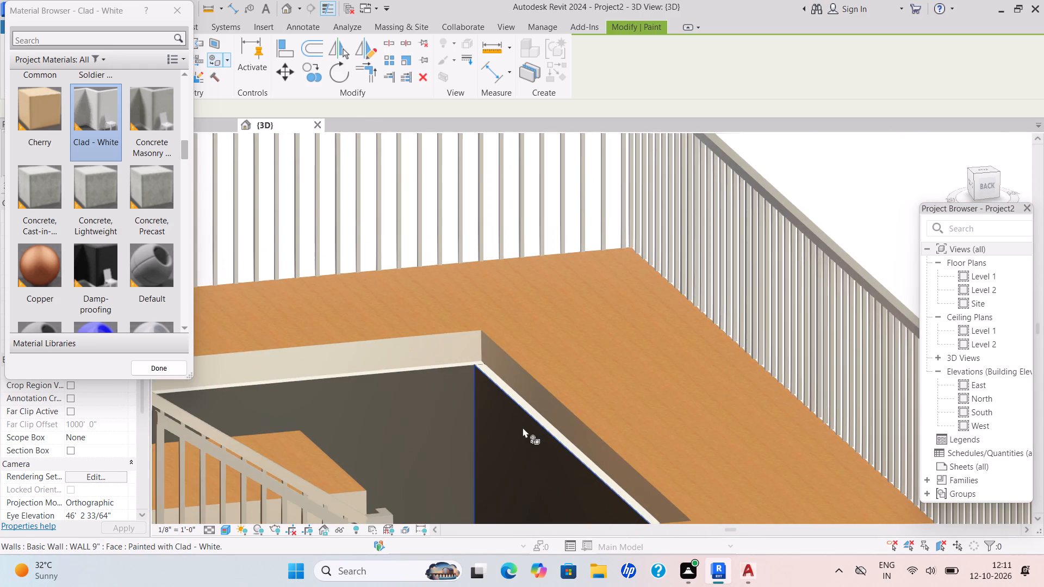
left_click(523, 427)
left_click(386, 400)
Examine the stair opening and the stairs from the side and from above for unpainted faces.
scroll(420, 405, "down", 7)
middle_click_drag(467, 416, 346, 454, "shift")
middle_click_drag(394, 440, 315, 439, "shift")
scroll(315, 438, "up", 5)
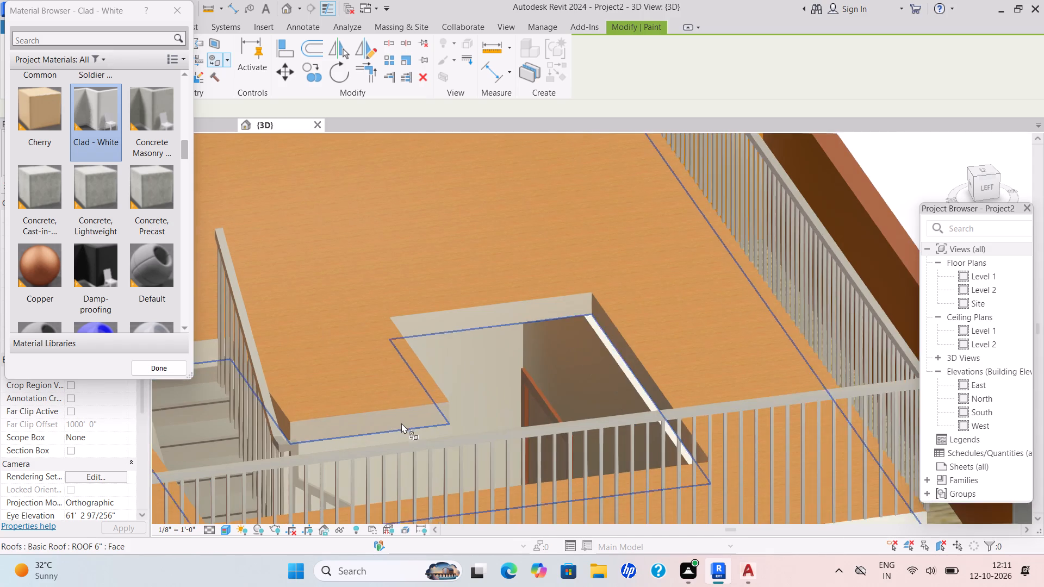
scroll(408, 417, "down", 3)
middle_click_drag(423, 415, 471, 411, "shift")
middle_click_drag(427, 438, 373, 453, "shift")
scroll(363, 454, "down", 1, "shift")
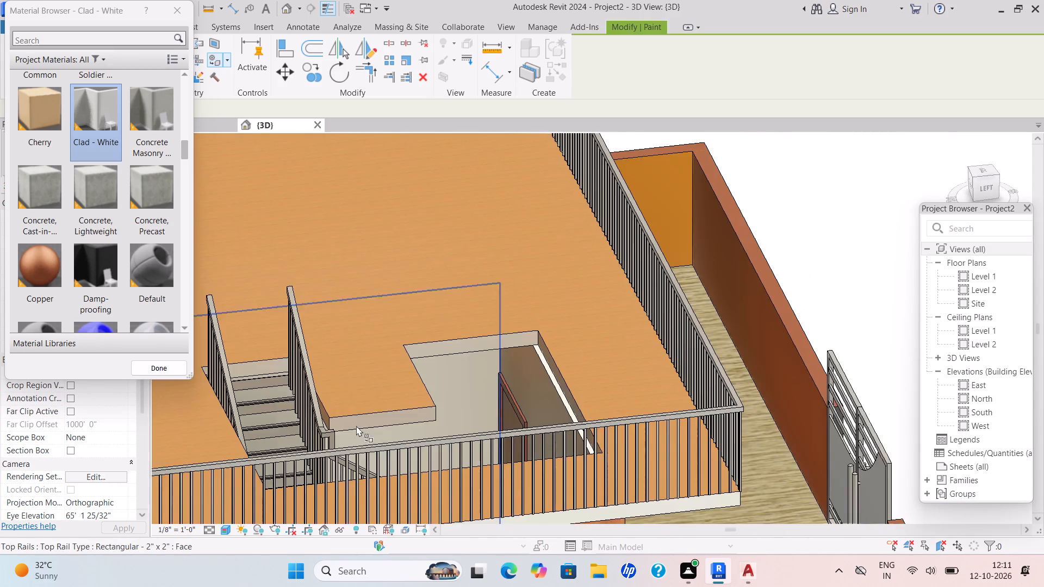
scroll(346, 403, "down", 3)
middle_click_drag(342, 410, 289, 517, "shift")
scroll(312, 415, "up", 3)
scroll(324, 407, "down", 2)
middle_click_drag(330, 416, 270, 528, "shift")
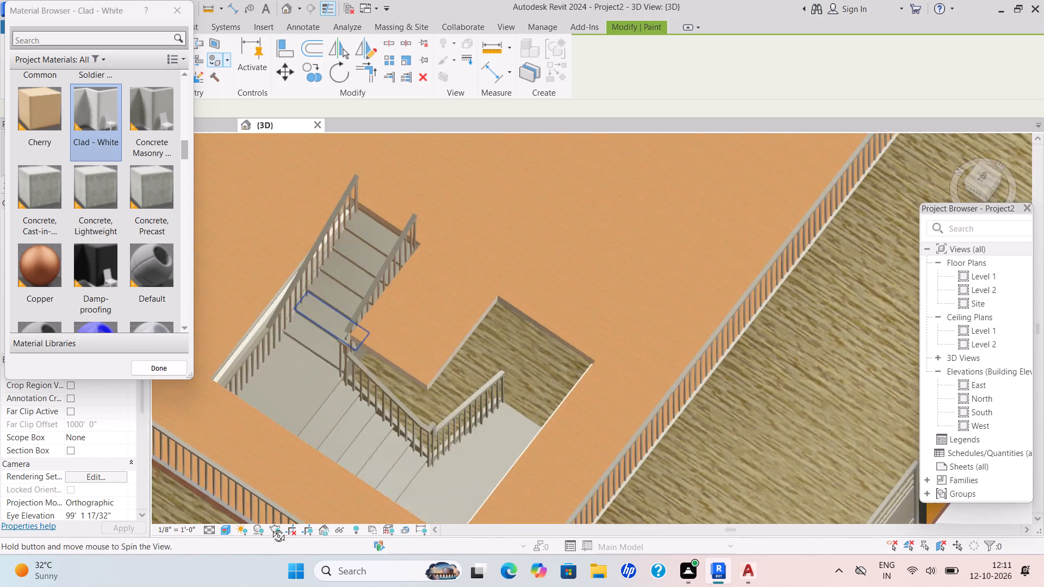
middle_click_drag(270, 528, 269, 530, "shift")
middle_click_drag(375, 477, 358, 487, "shift")
scroll(122, 257, "down", 8)
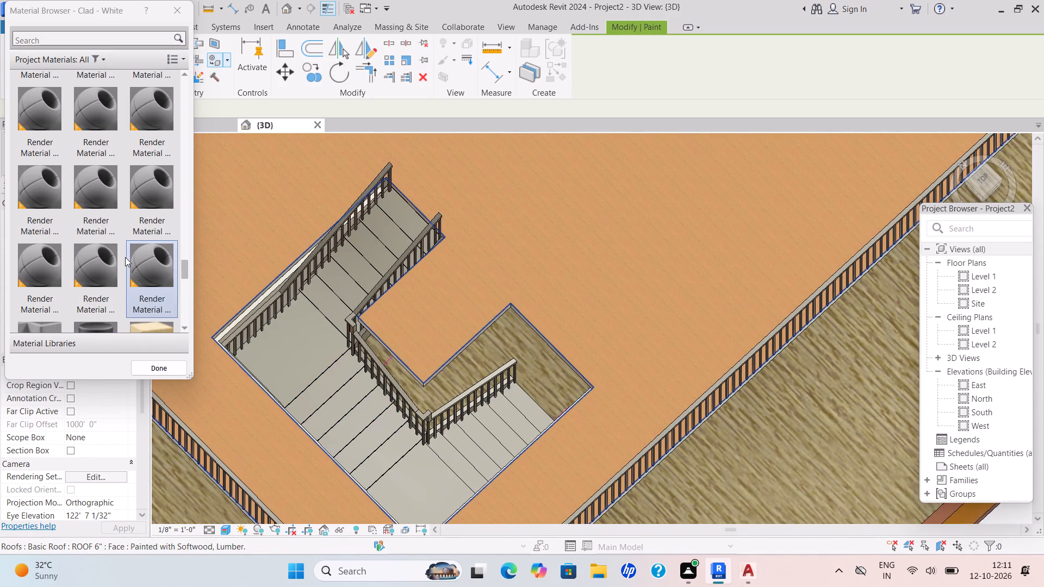
Paint the treads of the upper stair flight and the upper corner landing with the Wood Planks material.
scroll(125, 259, "down", 10)
left_click_drag(166, 290, 171, 291)
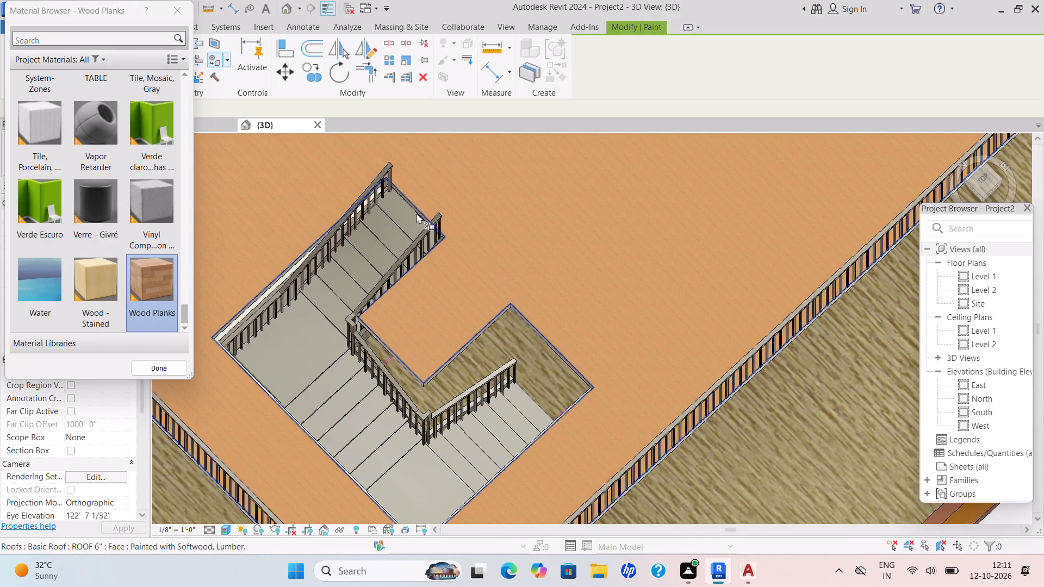
scroll(417, 213, "up", 3)
left_click(406, 222)
left_click(389, 247)
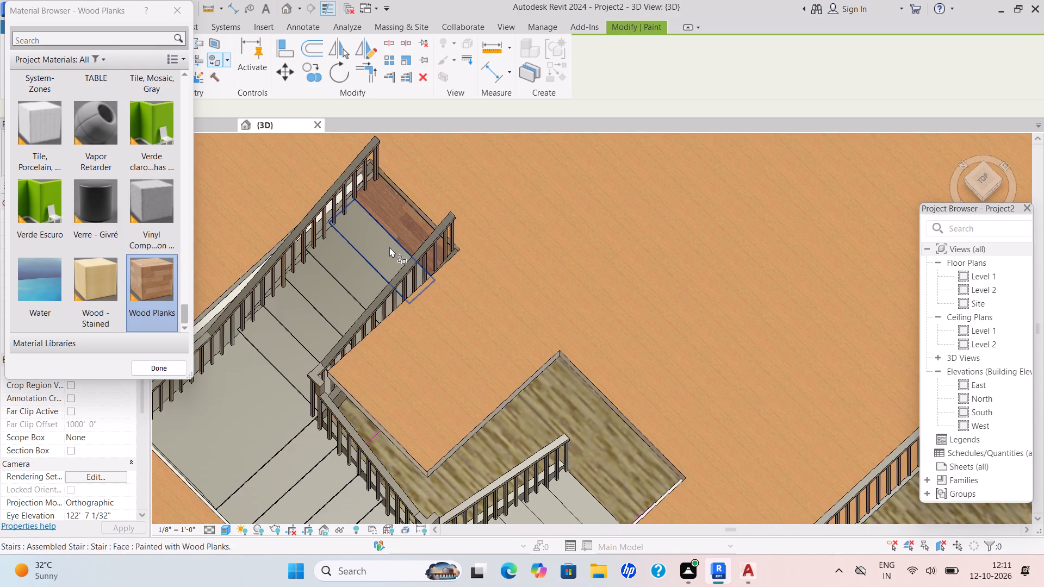
left_click(361, 280)
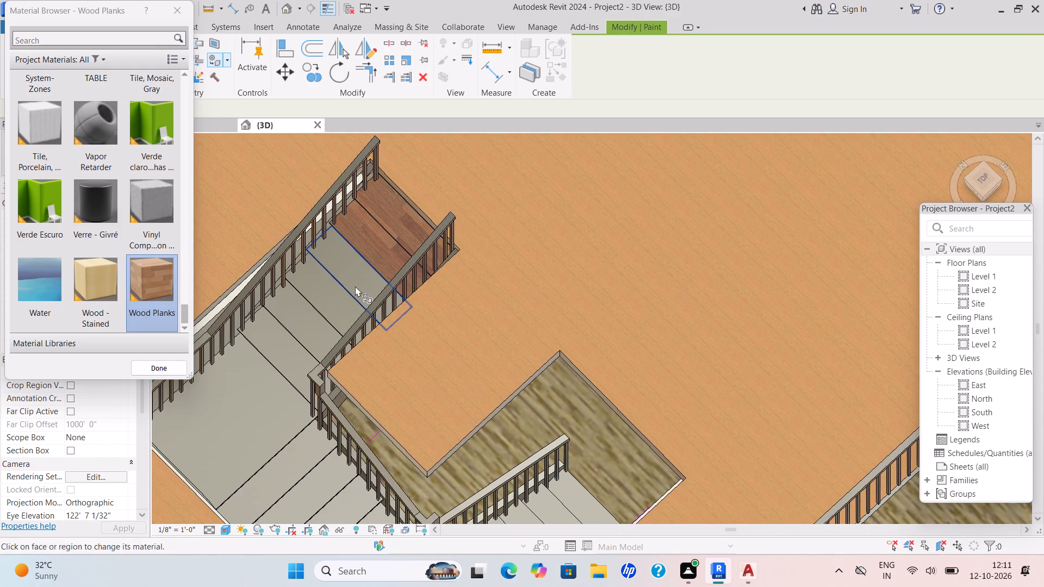
left_click(343, 295)
left_click(337, 301)
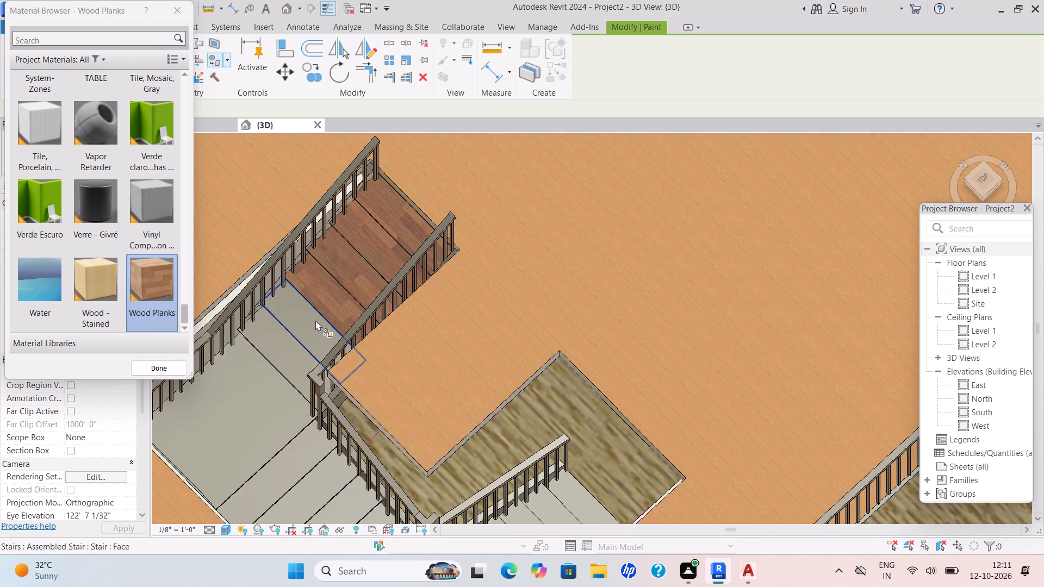
left_click(315, 321)
left_click(281, 345)
left_click(236, 404)
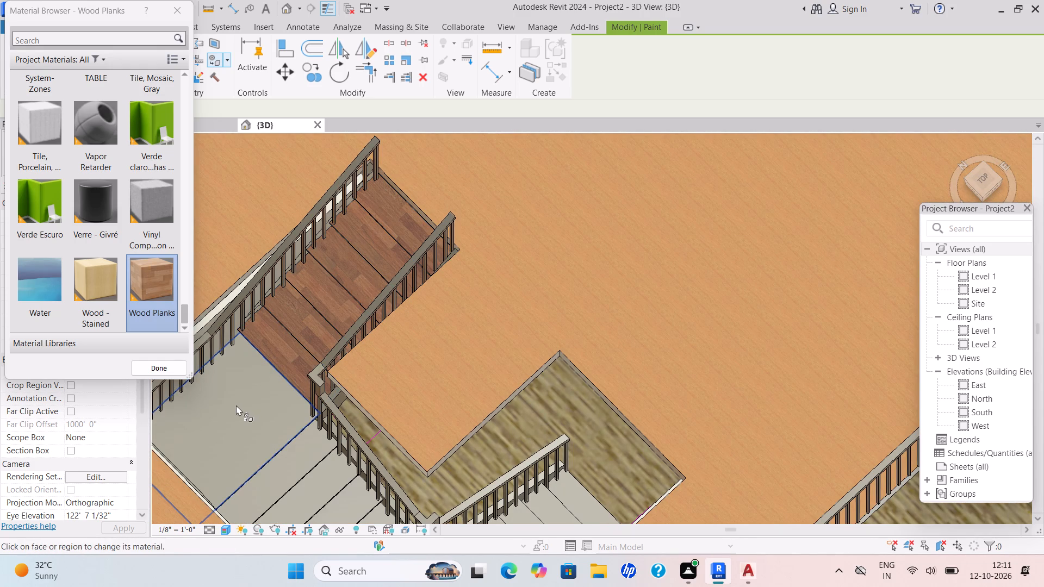
Paint the treads of the middle stair flight, between the two corner landings, with Wood Planks.
scroll(258, 395, "down", 4)
middle_click_drag(281, 451, 221, 443, "shift")
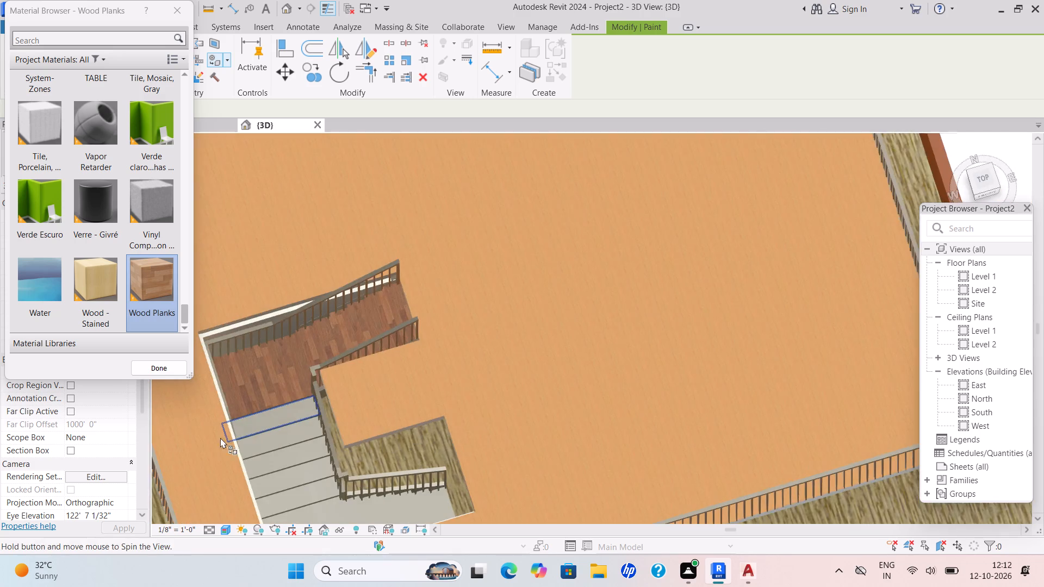
scroll(301, 411, "up", 4)
left_click(299, 415)
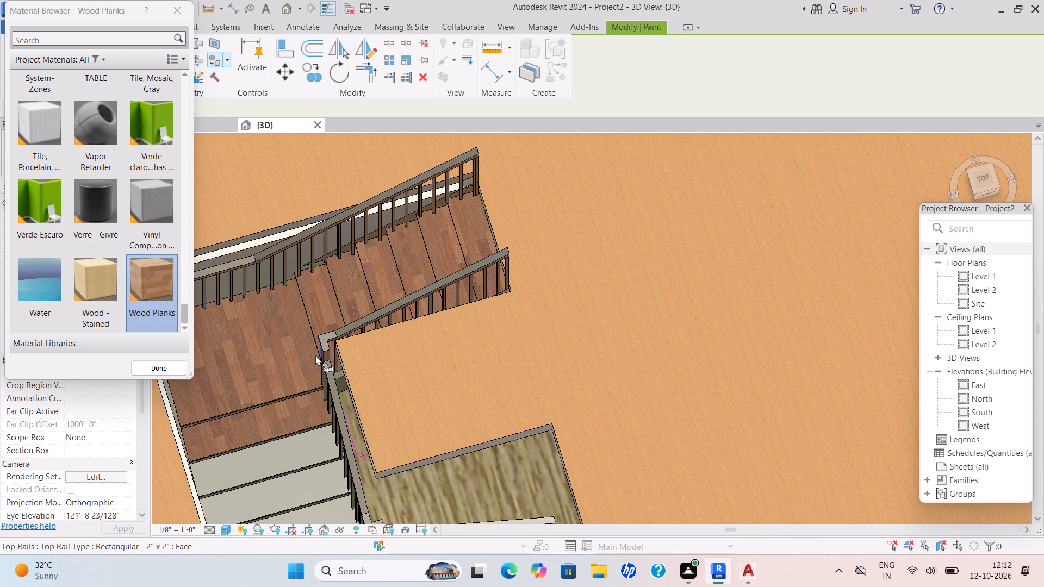
scroll(303, 385, "down", 2)
middle_click_drag(303, 378, 330, 247)
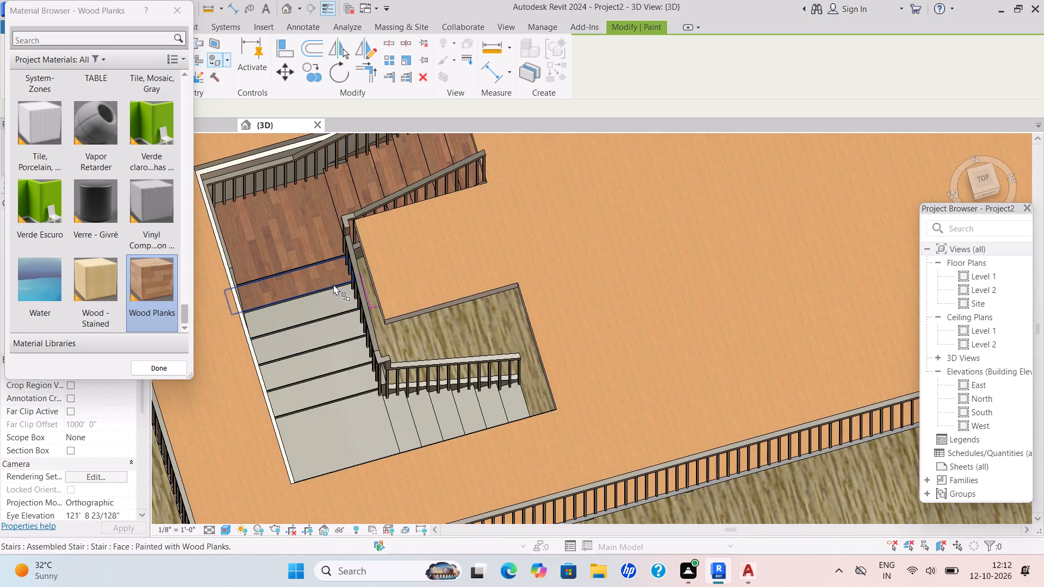
scroll(334, 285, "up", 4)
left_click(321, 309)
left_click(315, 363)
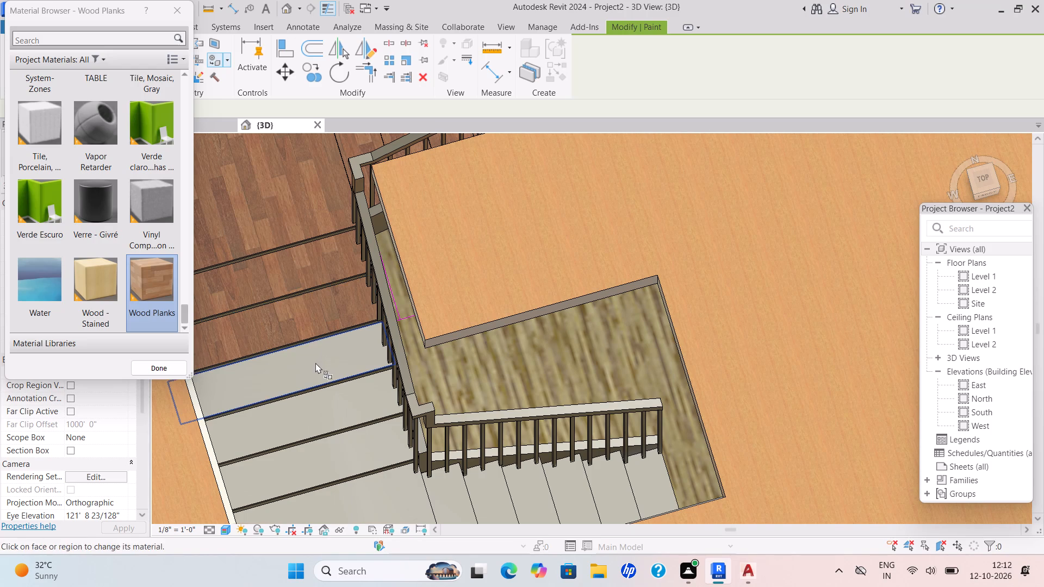
left_click(320, 410)
left_click(326, 458)
Paint the lower corner landing of the stairs with Wood Planks.
scroll(395, 485, "down", 1)
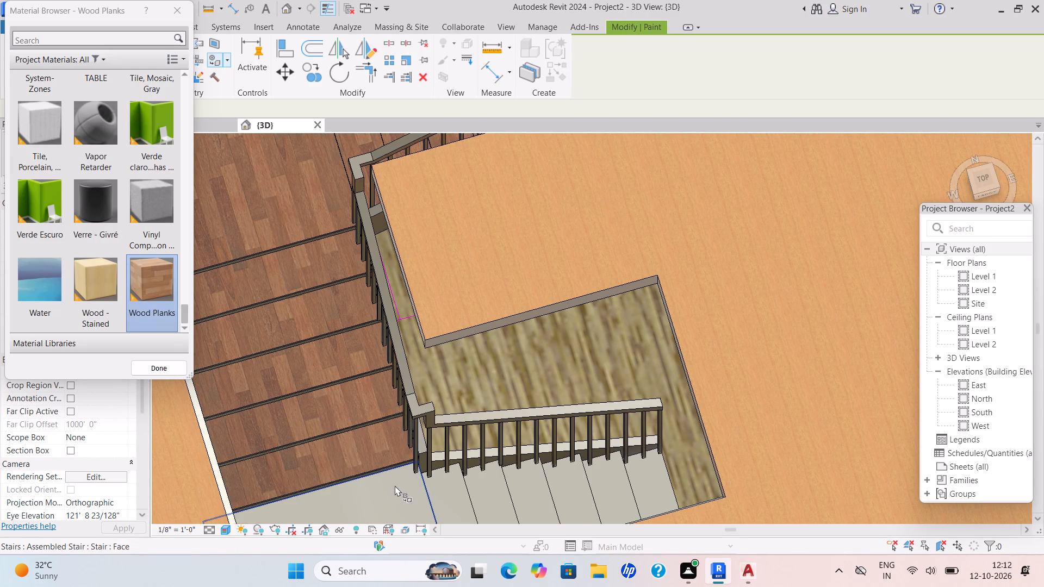
scroll(395, 485, "down", 1)
middle_click_drag(394, 482, 390, 387)
scroll(370, 433, "up", 3)
left_click(372, 433)
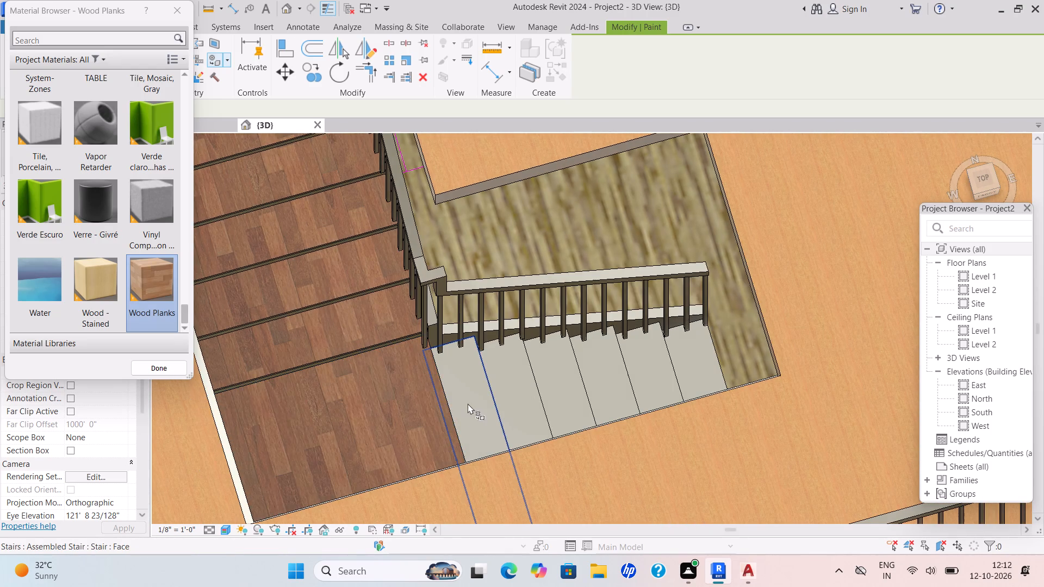
Paint the treads of the lower stair flight, beyond the lower corner landing, with the Wood Planks material.
scroll(468, 403, "up", 1)
left_click(468, 403)
left_click(527, 388)
left_click(571, 376)
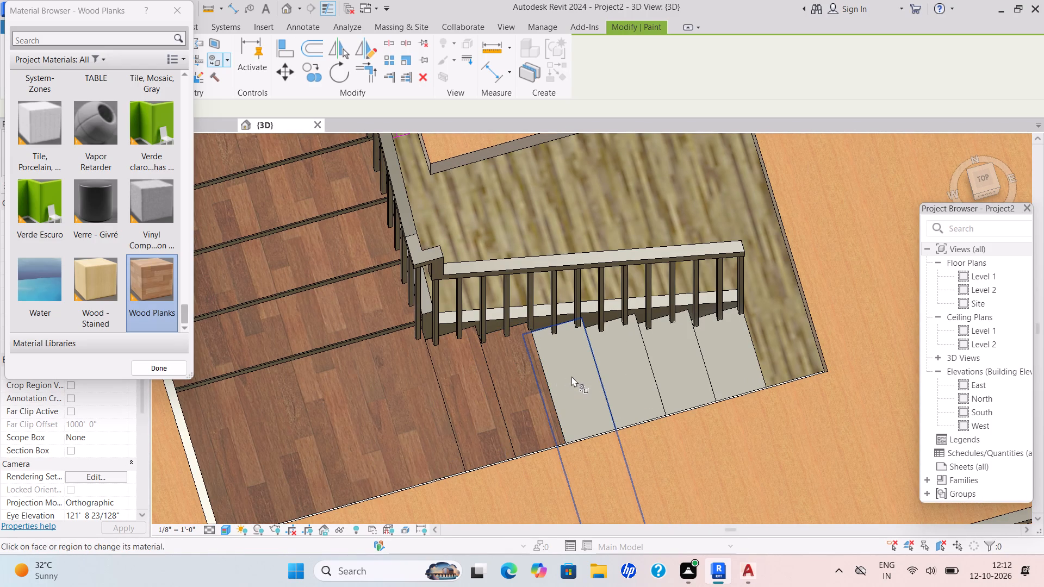
left_click(620, 365)
left_click(685, 352)
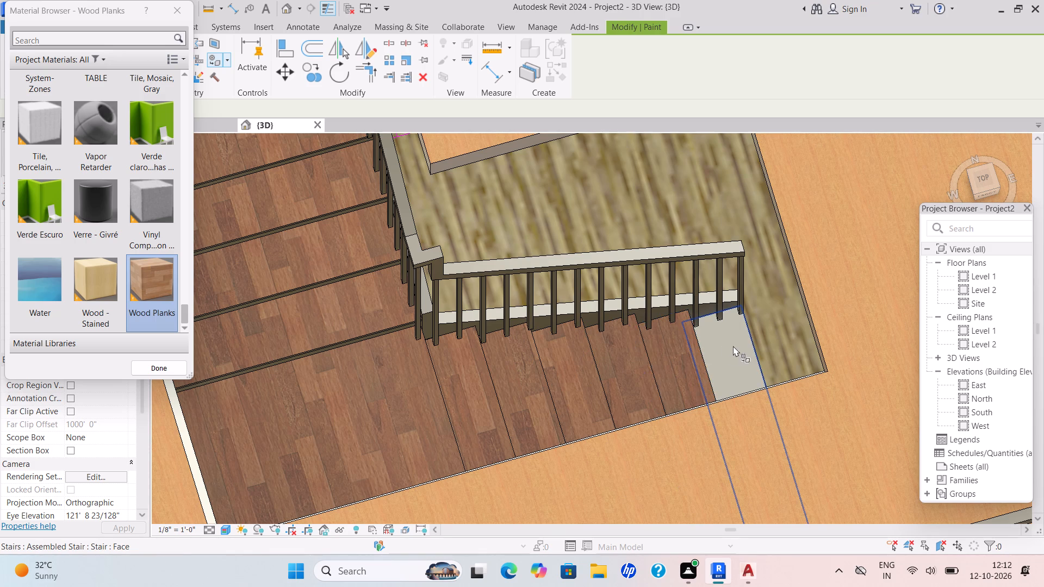
left_click(736, 346)
Paint the top of the outer stair railing along the upper corner landing and the adjoining sloped upper flight with Clad - White.
scroll(521, 297, "down", 4)
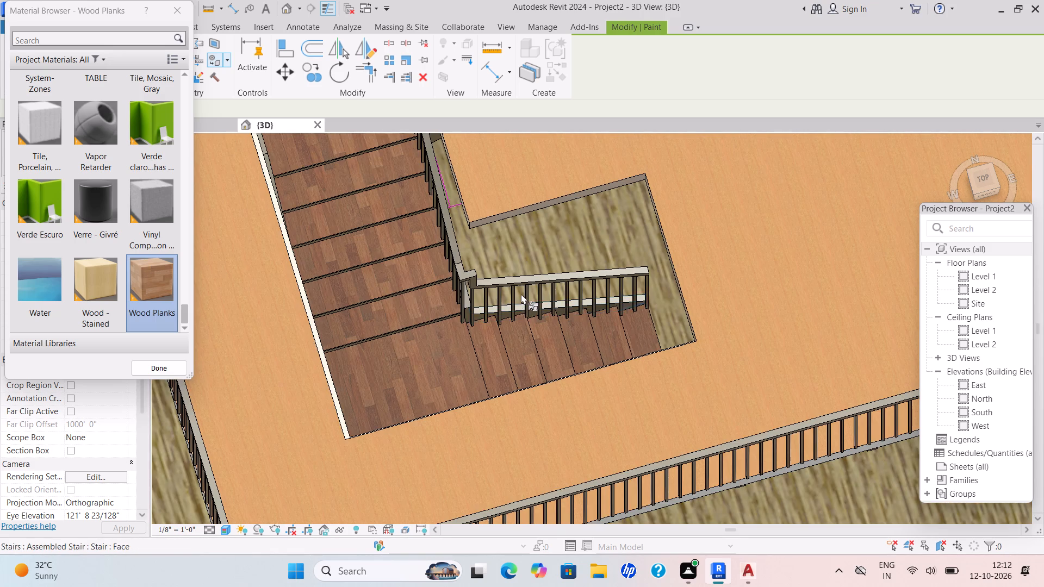
scroll(521, 293, "down", 2)
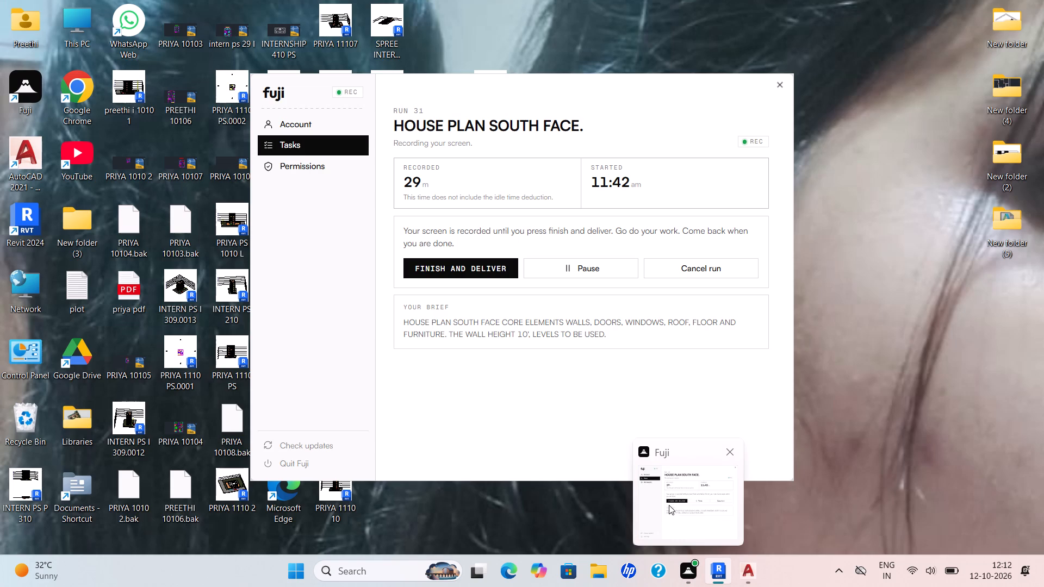
scroll(445, 368, "up", 2)
scroll(462, 366, "down", 2)
middle_click_drag(463, 375, 470, 465)
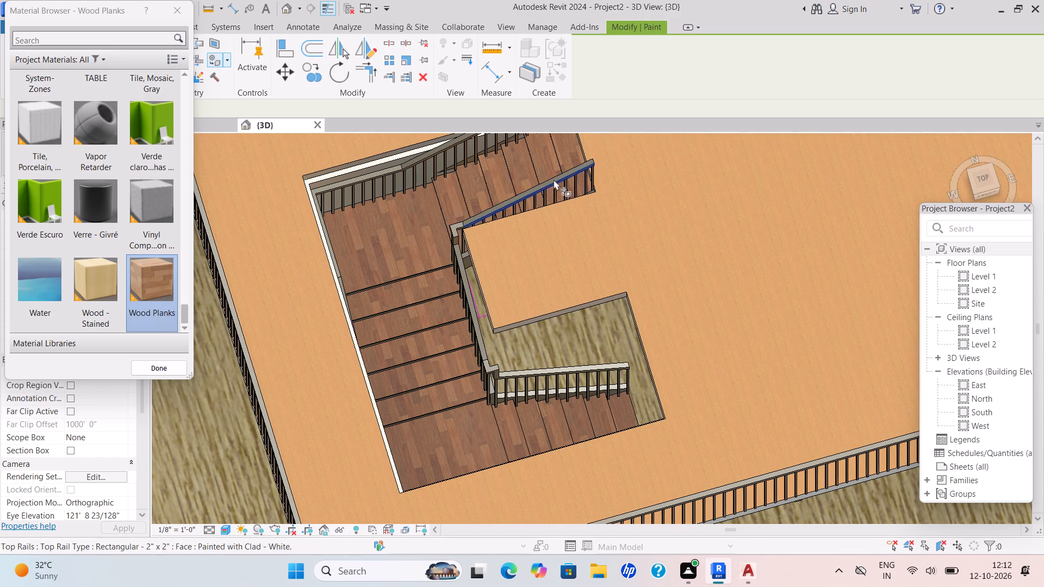
scroll(154, 195, "up", 3)
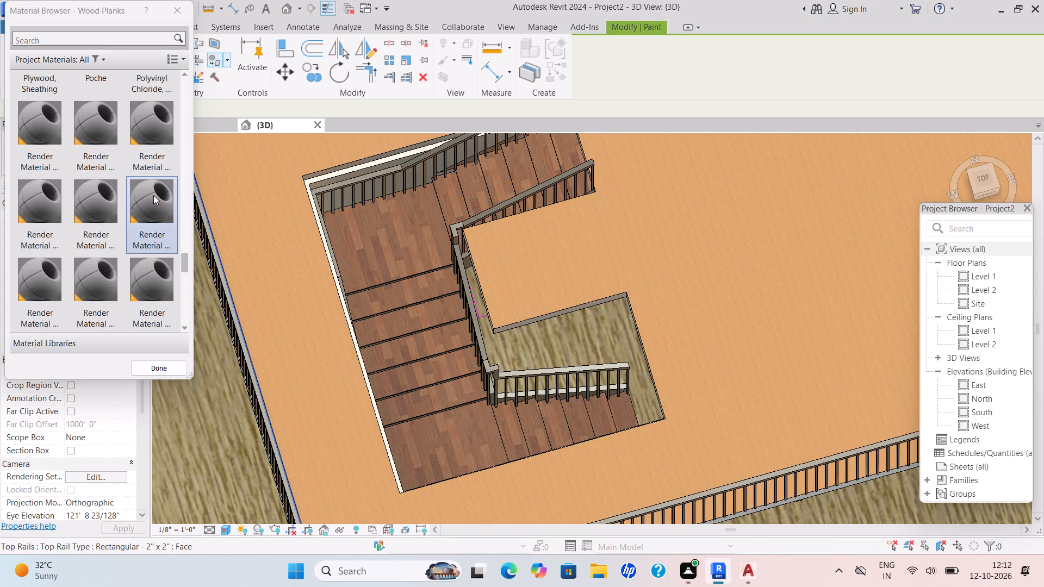
scroll(153, 195, "up", 11)
scroll(152, 191, "down", 4)
scroll(152, 191, "up", 1)
left_click(111, 276)
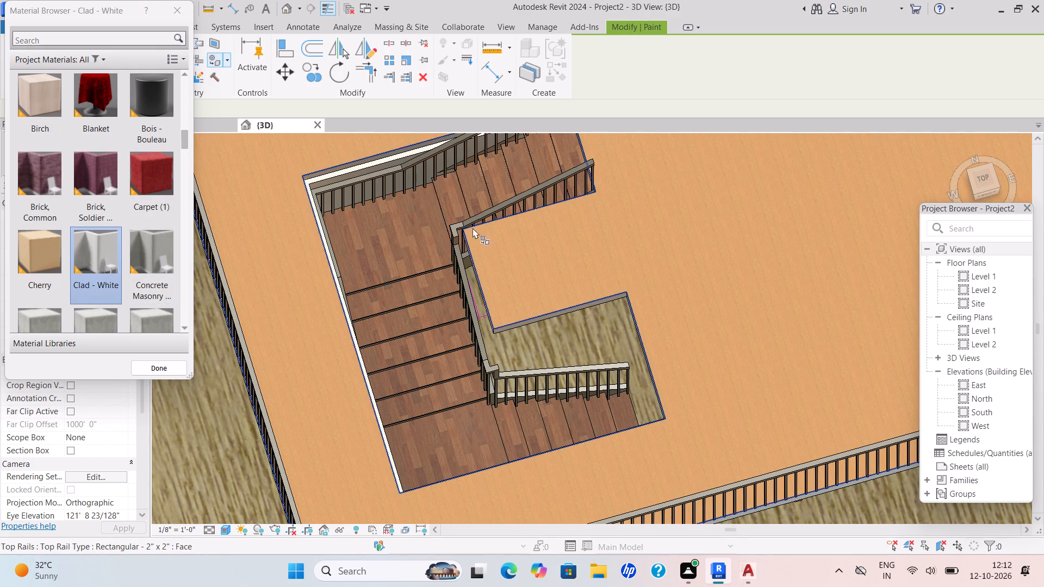
scroll(378, 186, "up", 3)
middle_click_drag(409, 224, 439, 326)
scroll(439, 328, "down", 1)
scroll(384, 261, "up", 8)
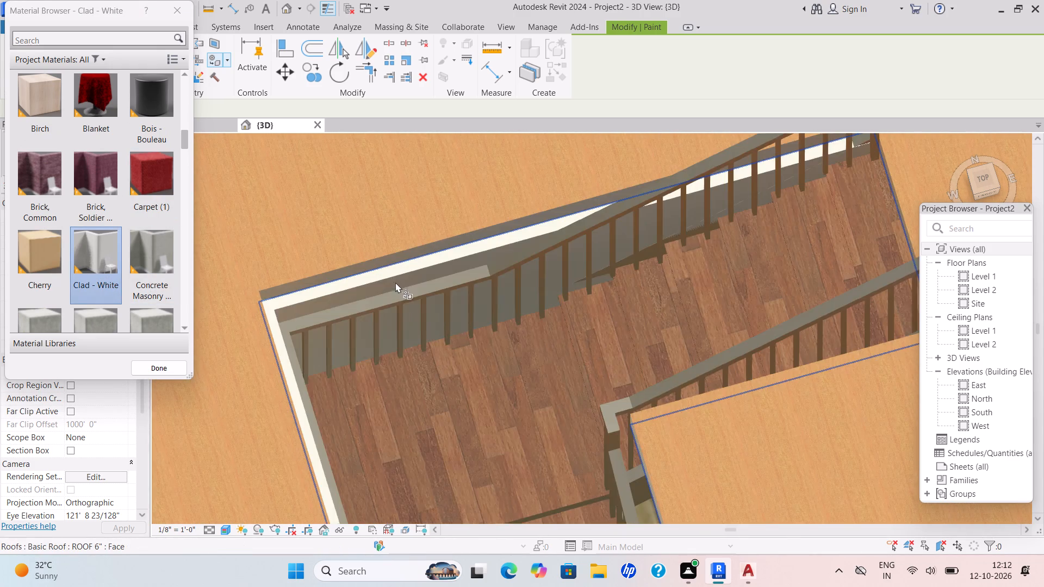
left_click(421, 303)
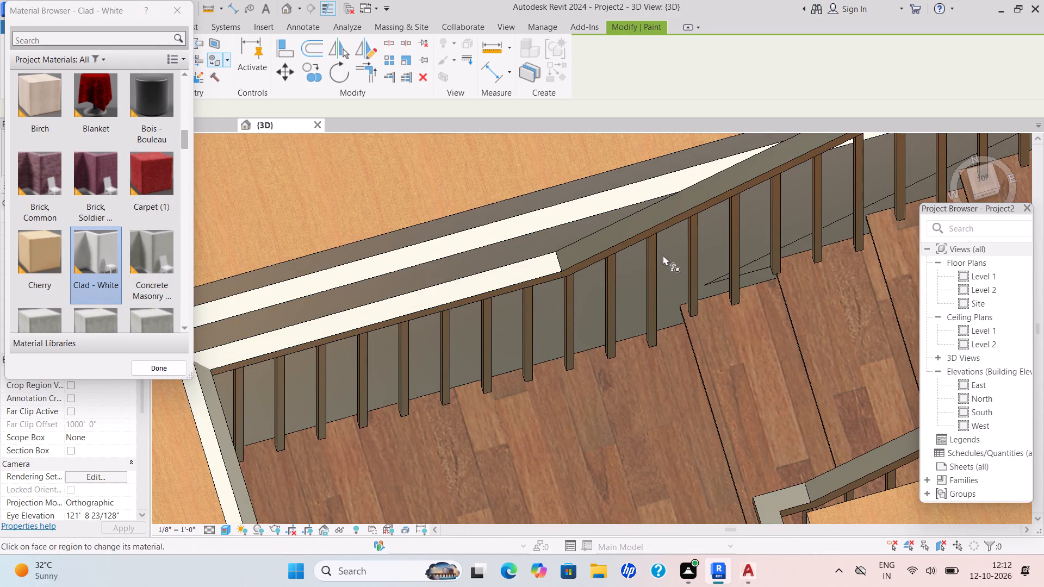
left_click(629, 228)
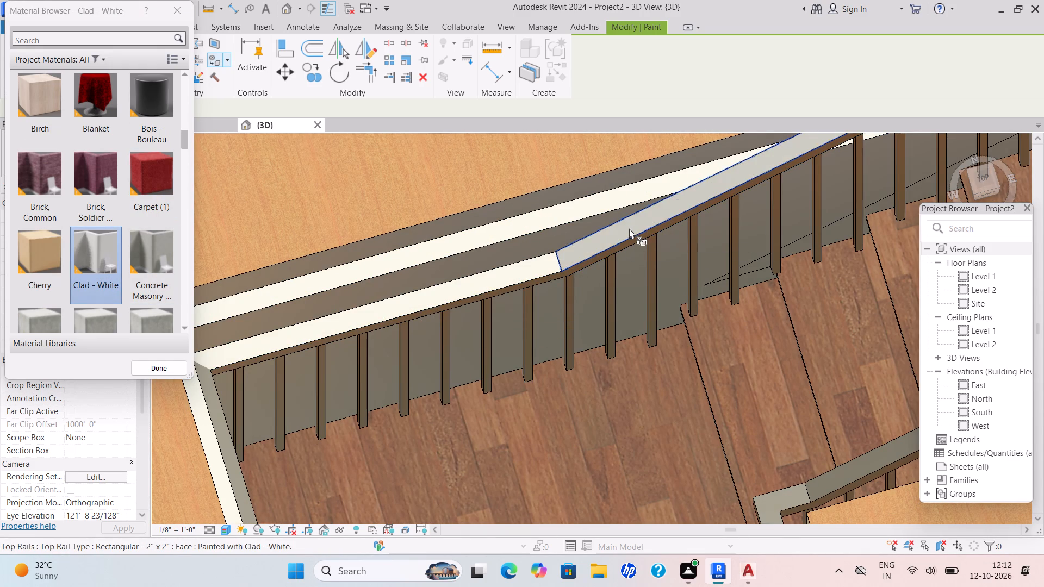
Paint the inner railing's sloped top rail on the upper flight and its two level corner pieces with Clad - White.
scroll(511, 231, "down", 7)
scroll(669, 312, "up", 3)
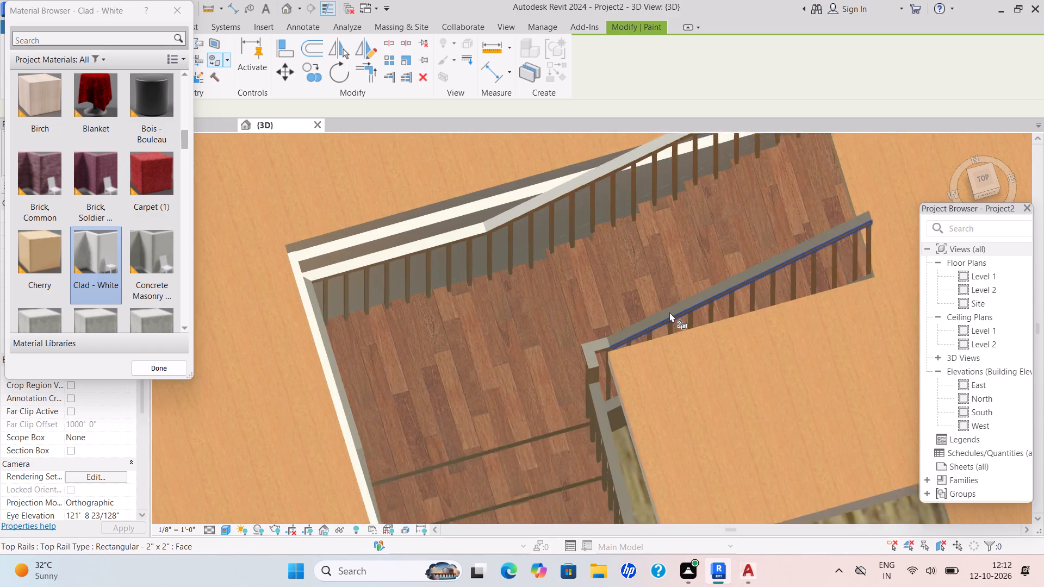
scroll(669, 312, "up", 2)
left_click(669, 312)
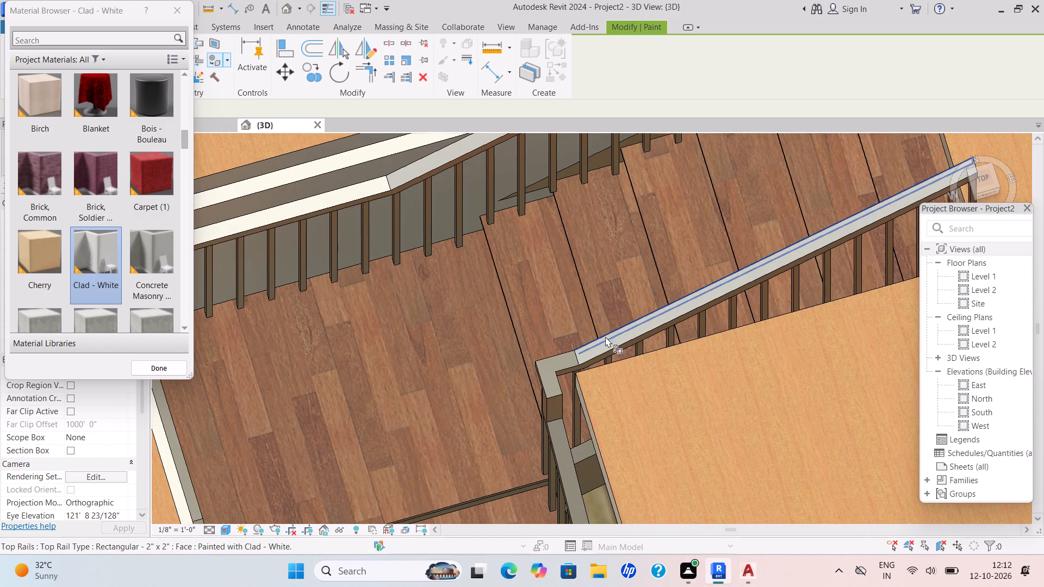
scroll(558, 363, "up", 3)
left_click(558, 364)
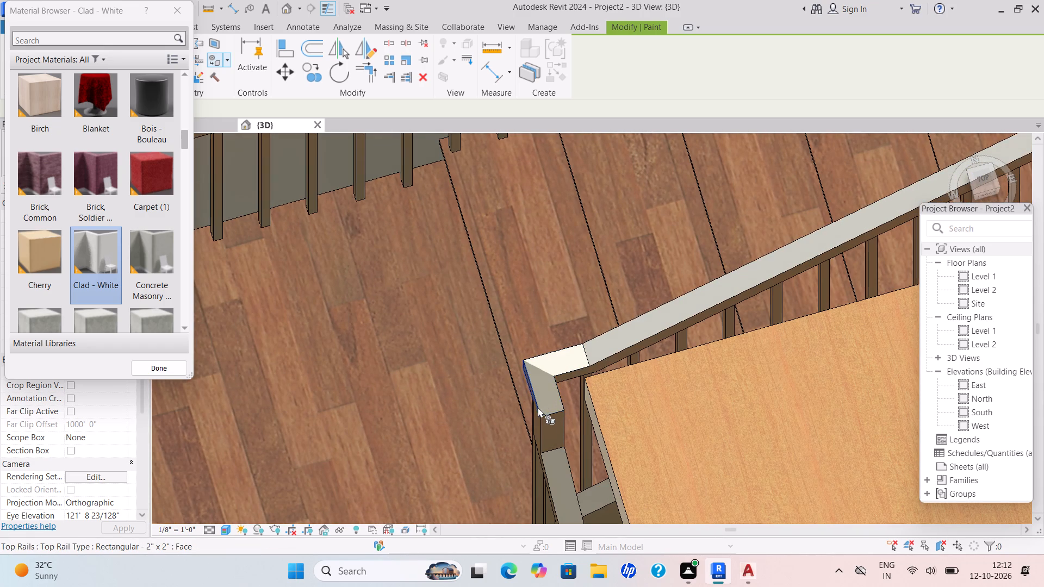
scroll(548, 396, "up", 3)
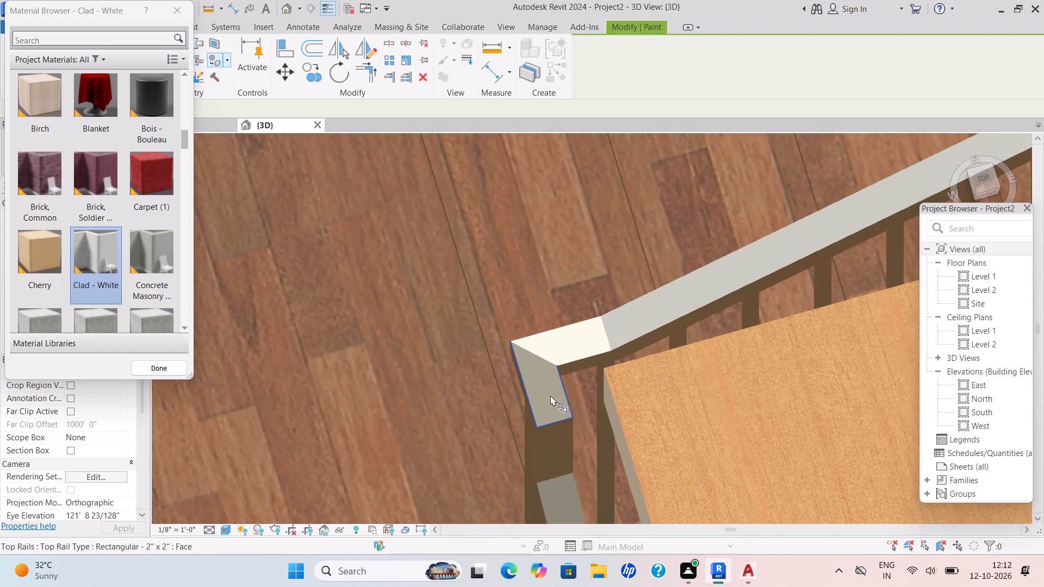
left_click(552, 395)
Paint the short drop piece below the inner railing's upper corner and the middle flight's inner top rail with Clad - White.
scroll(558, 393, "down", 5)
middle_click_drag(561, 376, 594, 298)
scroll(567, 355, "down", 1)
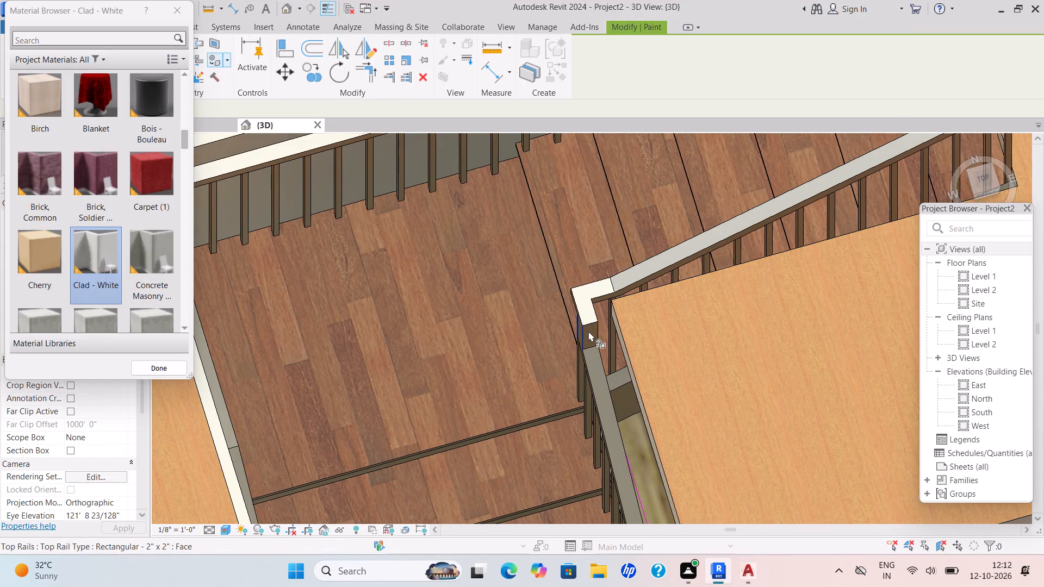
scroll(589, 338, "up", 3)
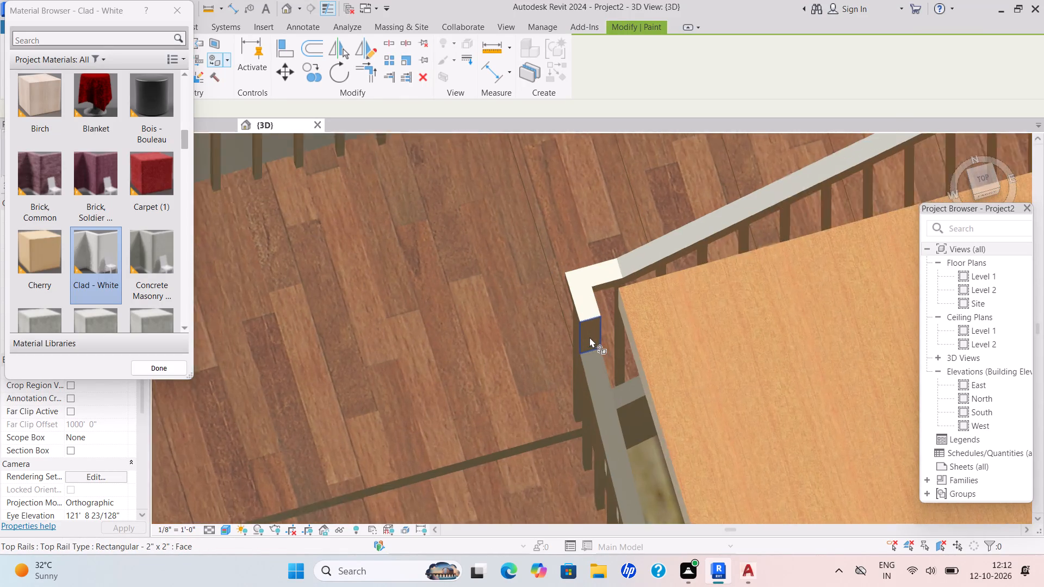
left_click(589, 337)
left_click(598, 386)
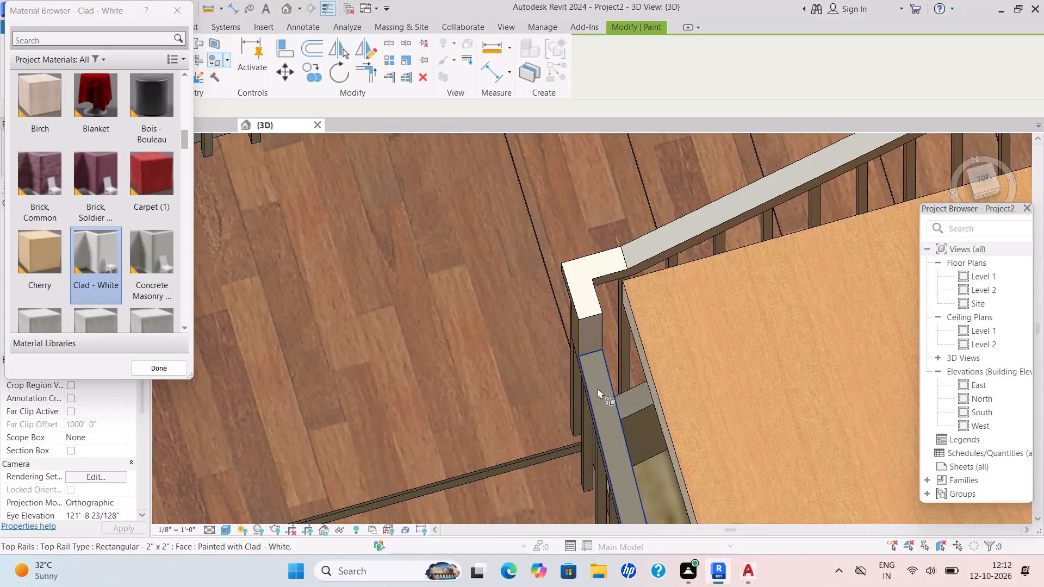
Reapply Clad - White to the upper flight's inner sloped top rail and the short drop piece at its corner.
scroll(595, 387, "down", 8)
middle_click_drag(593, 386, 632, 280)
middle_click_drag(492, 350, 502, 372)
scroll(495, 354, "down", 4)
scroll(545, 338, "down", 2)
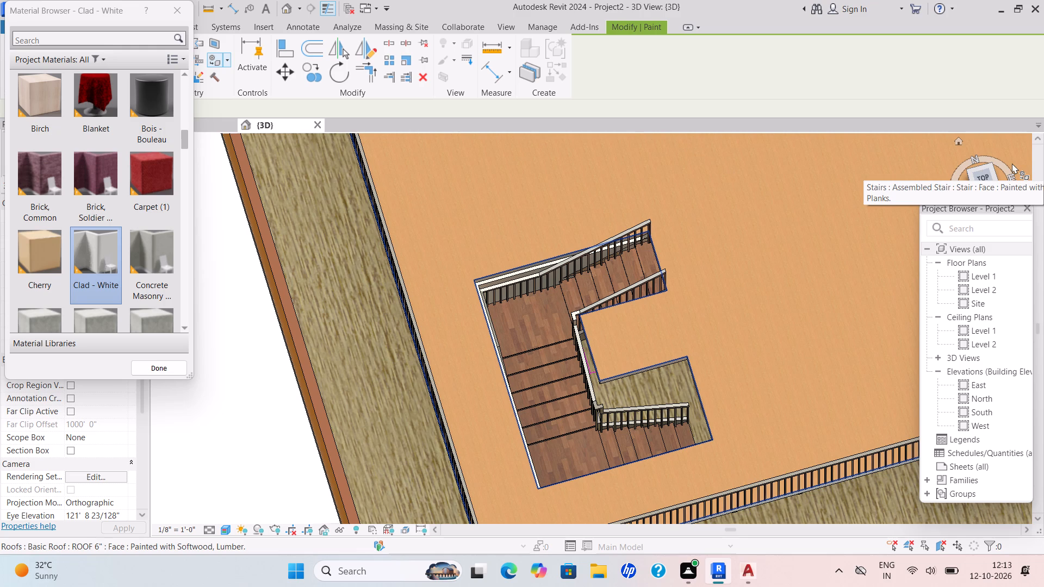
scroll(587, 281, "up", 7)
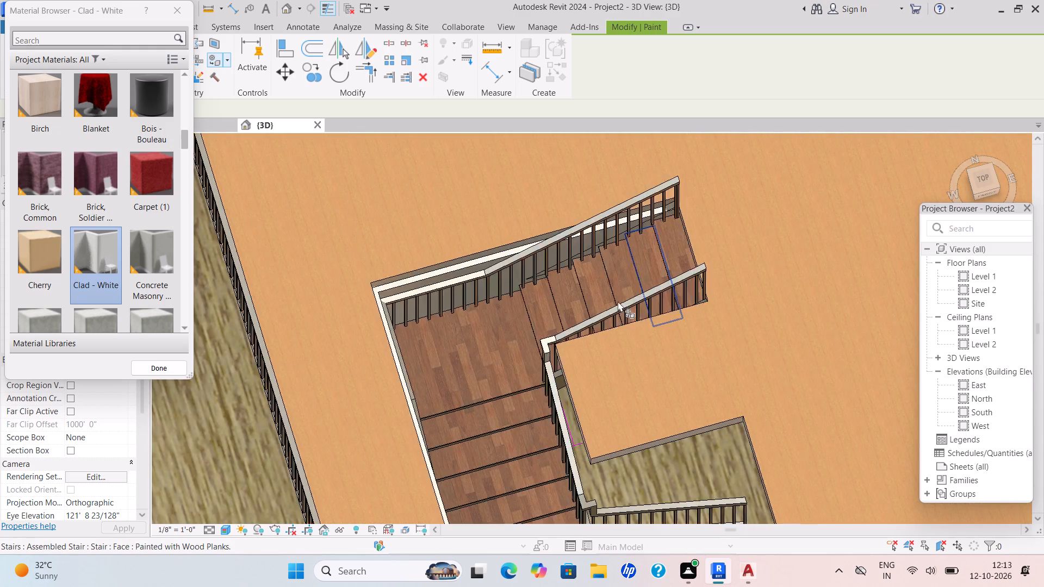
scroll(607, 315, "up", 6)
left_click(579, 339)
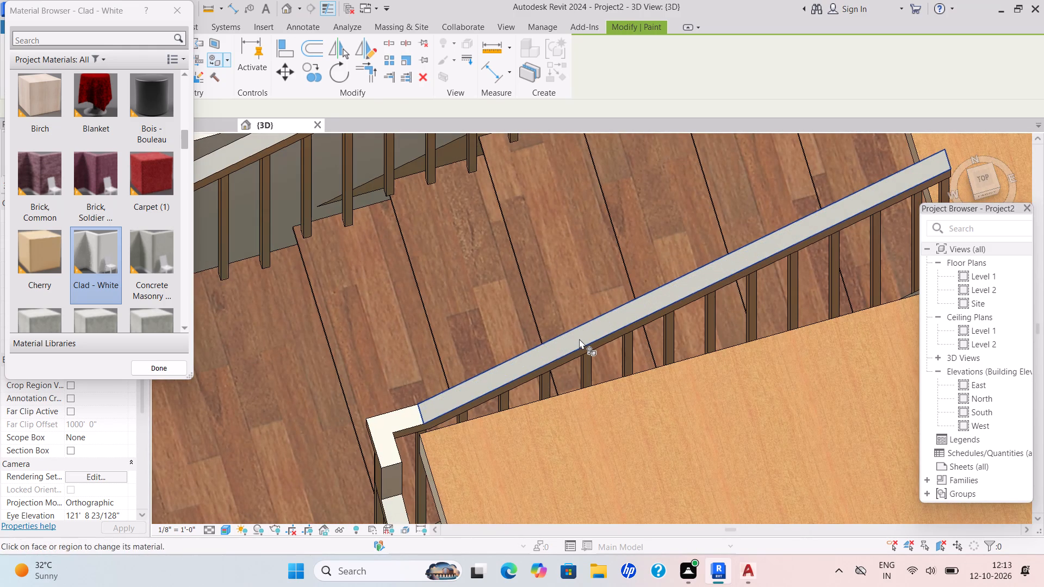
scroll(579, 339, "down", 2)
left_click(83, 269)
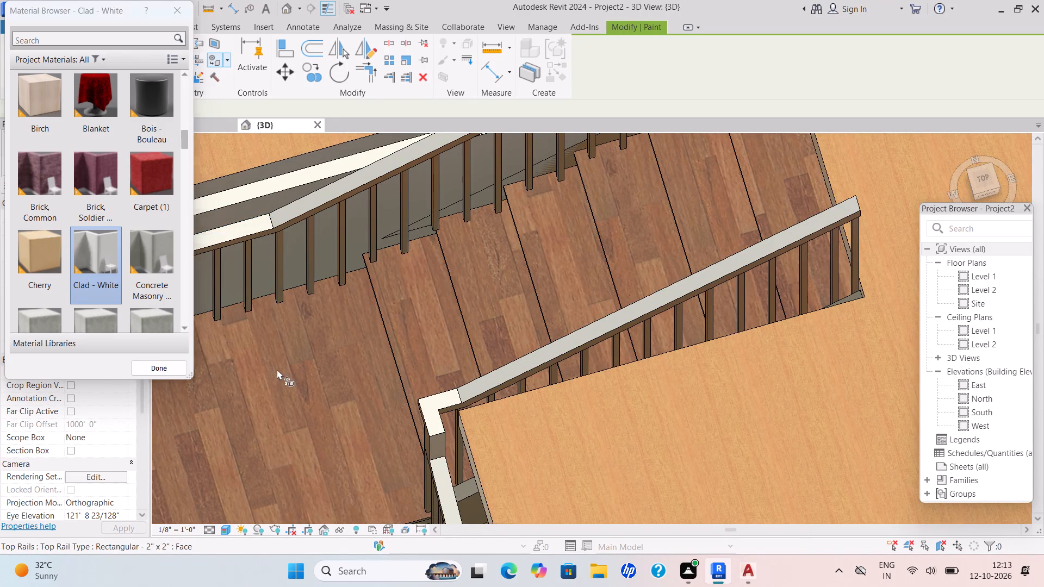
scroll(437, 455, "up", 4)
left_click(438, 445)
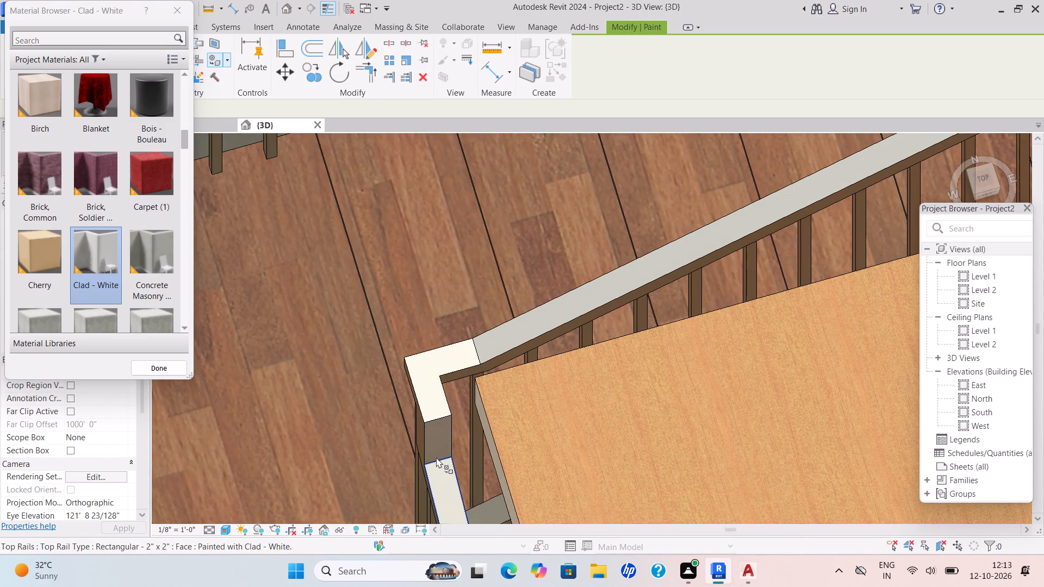
Examine the painted house from above and from the front, including the roof railing, front wall, door and gate.
scroll(436, 457, "down", 14)
scroll(548, 398, "down", 1)
middle_click_drag(549, 398, 541, 384, "shift")
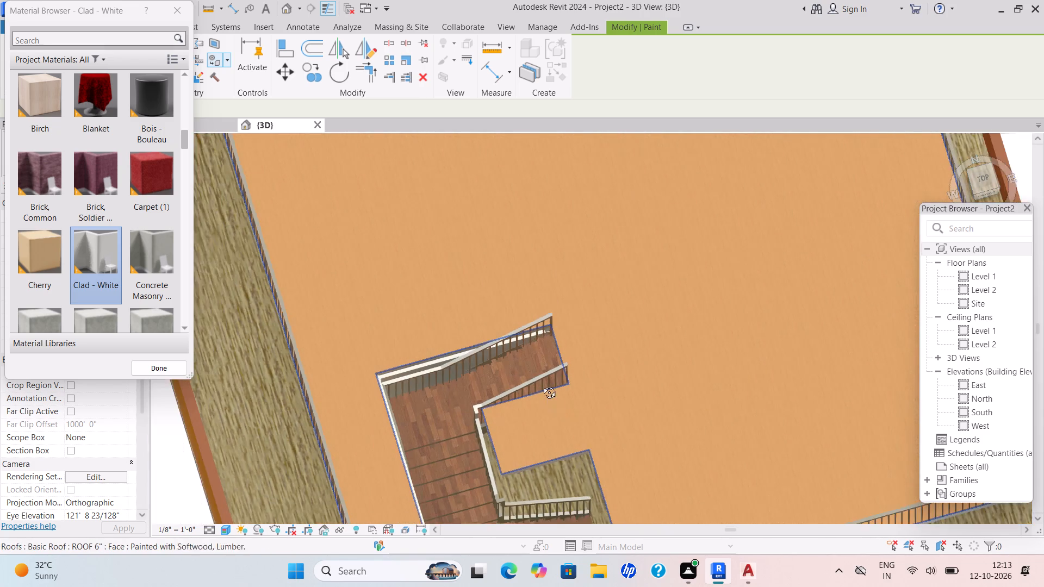
middle_click_drag(541, 384, 531, 270, "shift")
scroll(540, 302, "down", 9)
middle_click_drag(550, 399, 556, 317, "shift")
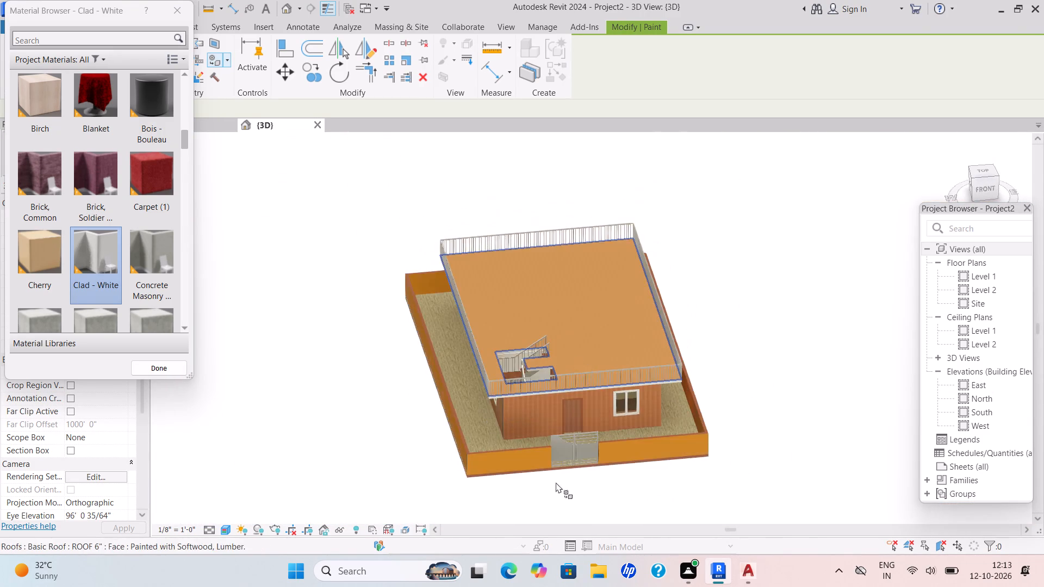
scroll(545, 514, "up", 5)
scroll(529, 279, "up", 2)
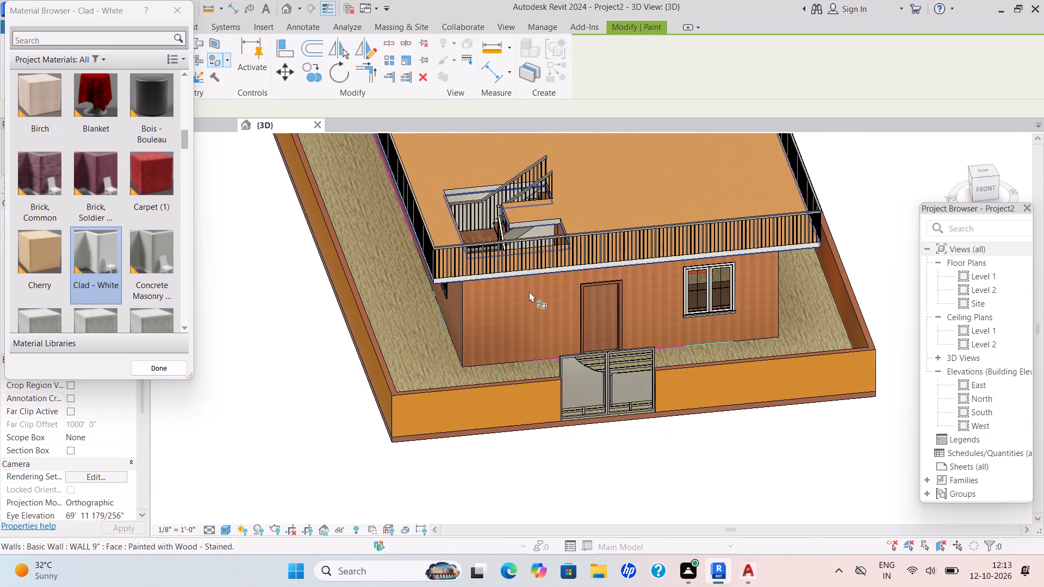
scroll(529, 291, "up", 4)
middle_click_drag(548, 324, 526, 307, "shift")
Leave the Paint tool and look through the project's family categories.
scroll(982, 426, "down", 3)
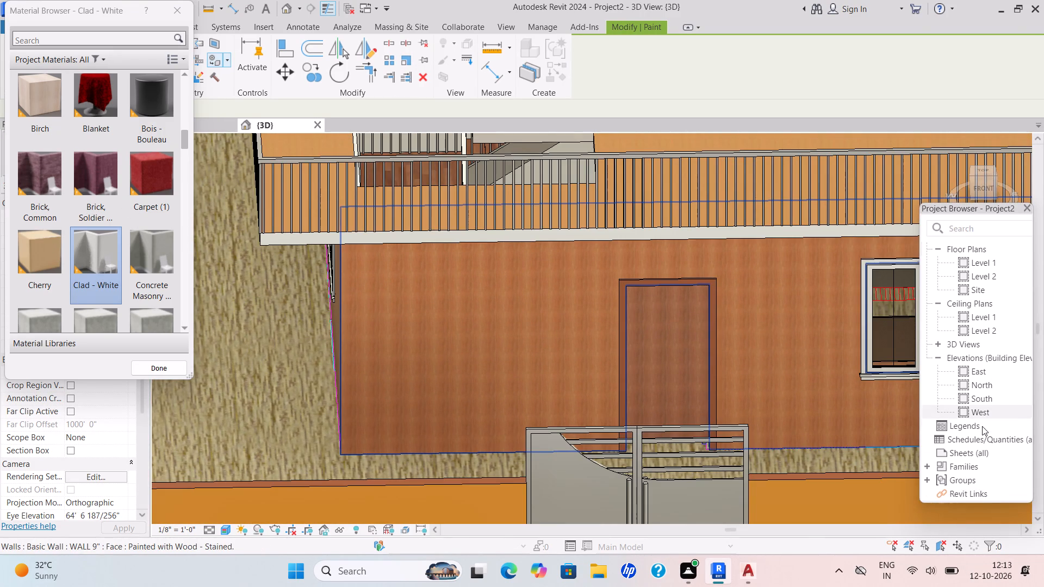
scroll(982, 426, "down", 1)
scroll(982, 426, "up", 1)
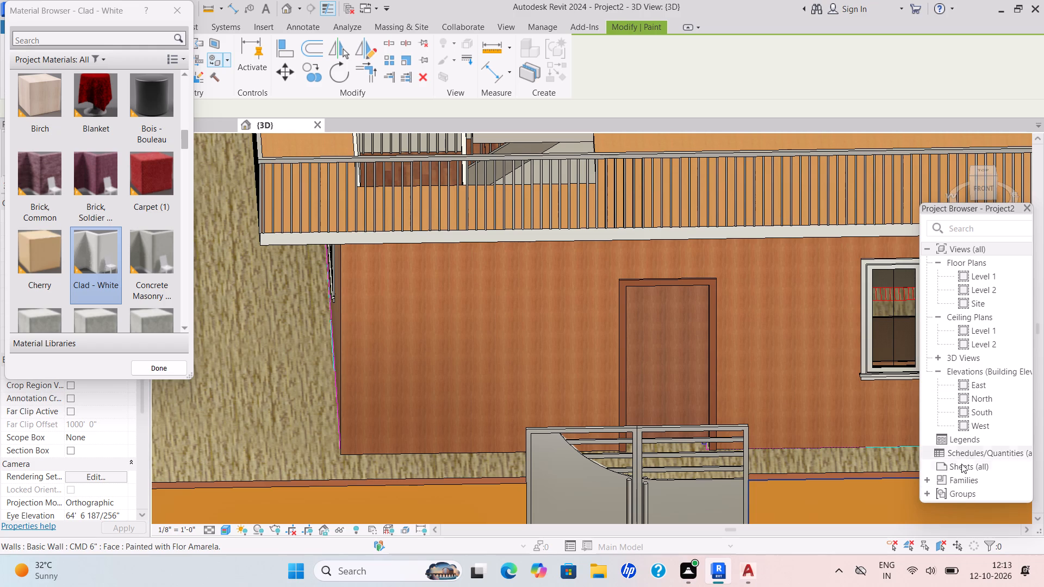
triple_click(971, 479)
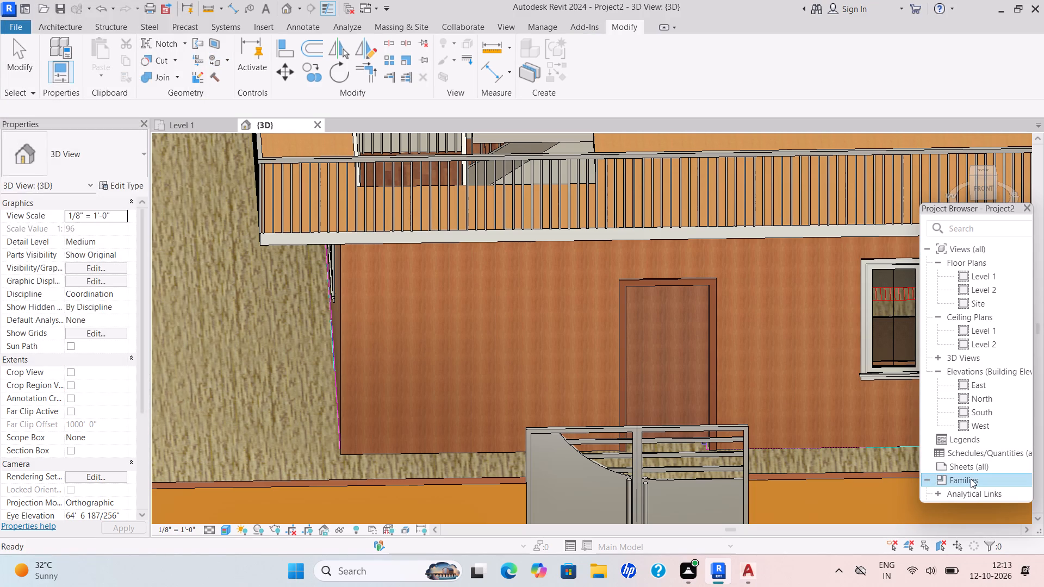
double_click(971, 479)
scroll(977, 463, "down", 12)
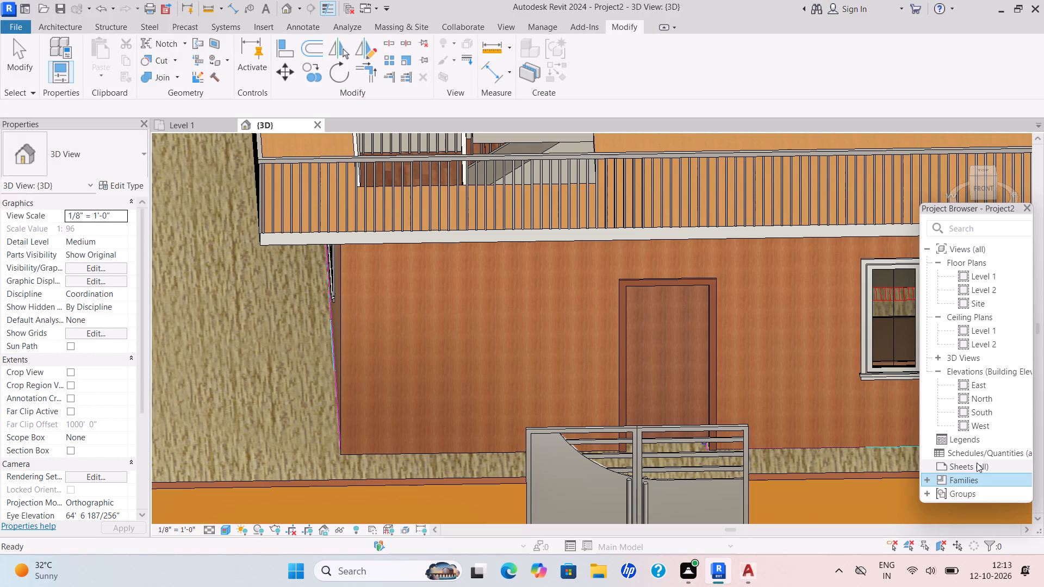
double_click(978, 470)
scroll(978, 470, "down", 9)
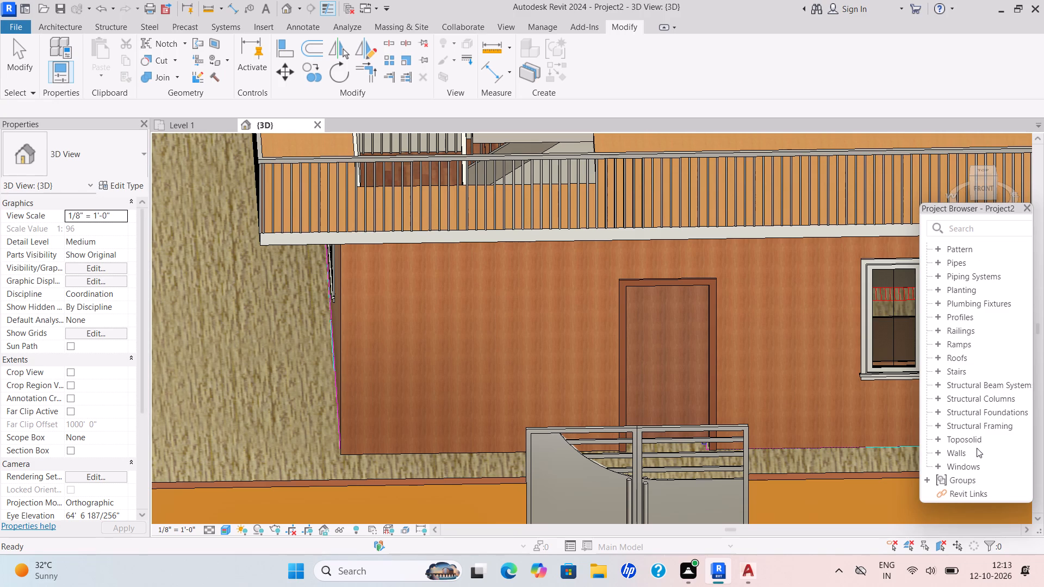
scroll(988, 345, "up", 1)
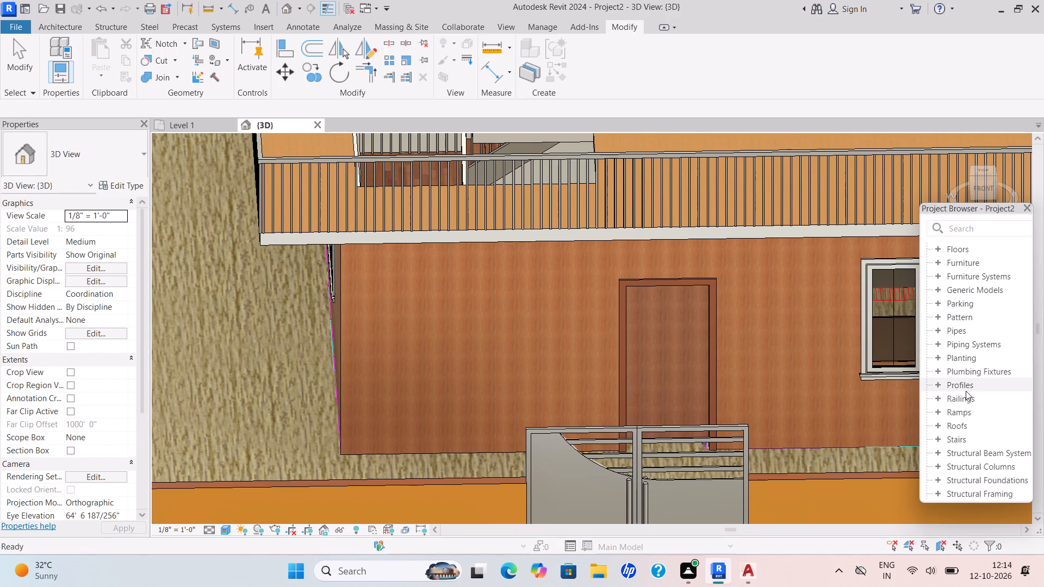
Review the type properties of the 1 Brick type in the Reveal-Brick Course profile family.
triple_click(969, 385)
scroll(977, 415, "down", 2)
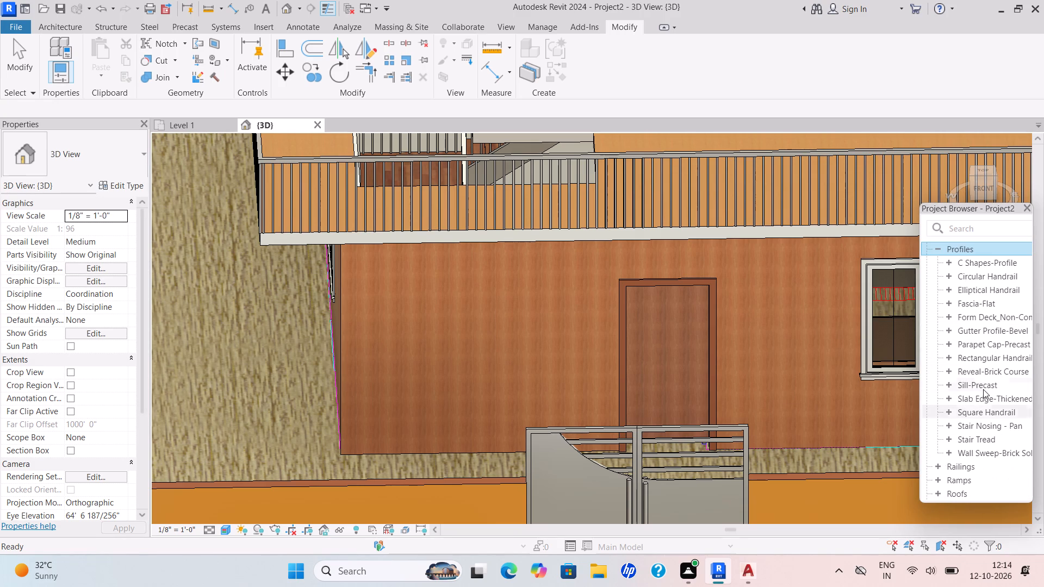
double_click(998, 371)
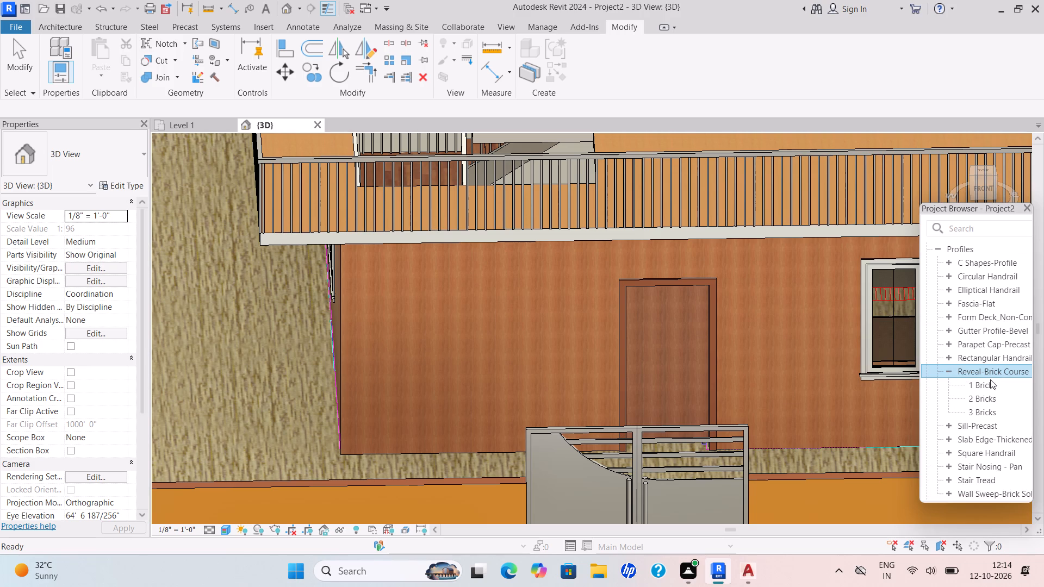
double_click(973, 384)
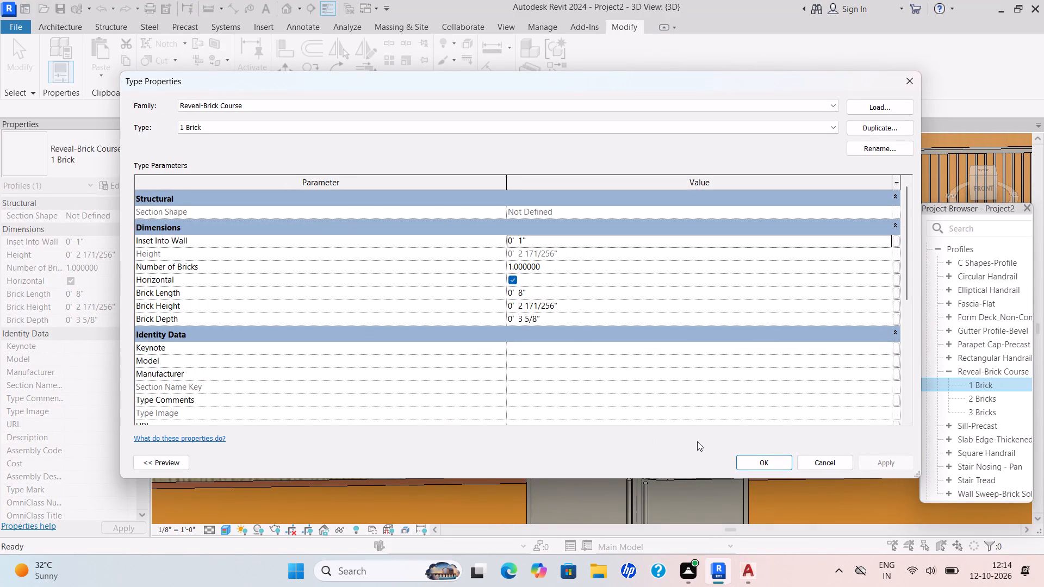
left_click(765, 458)
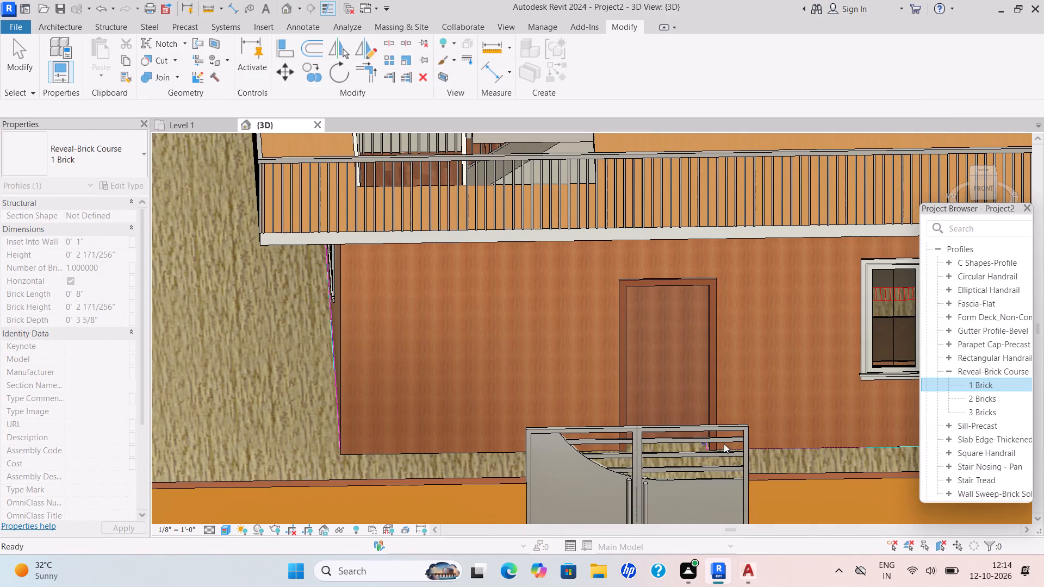
Start a wall reveal and set the Reveal type's profile to Reveal-Brick Course : 1 Brick.
left_click(52, 26)
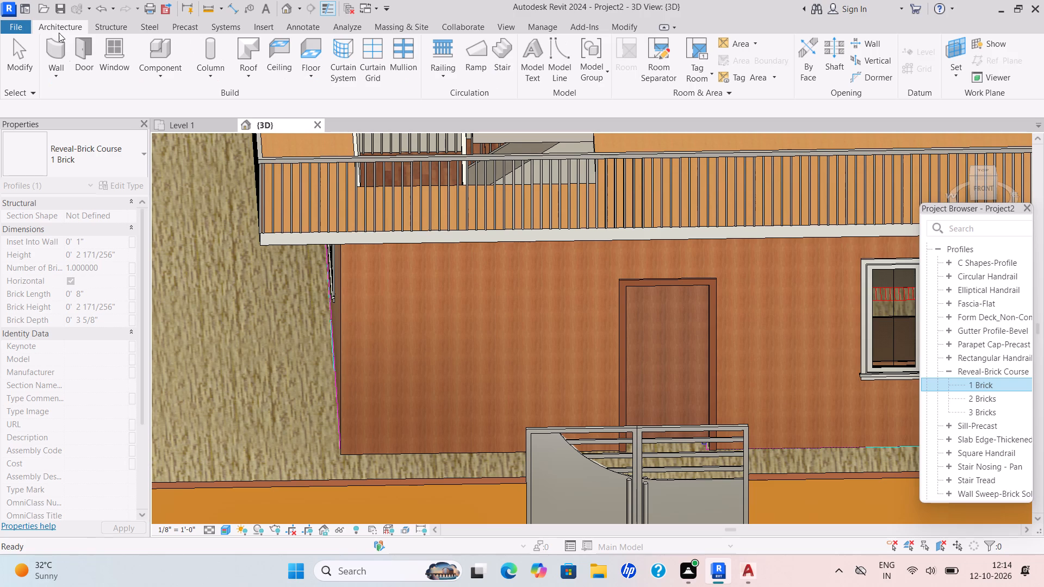
left_click(65, 78)
left_click(101, 209)
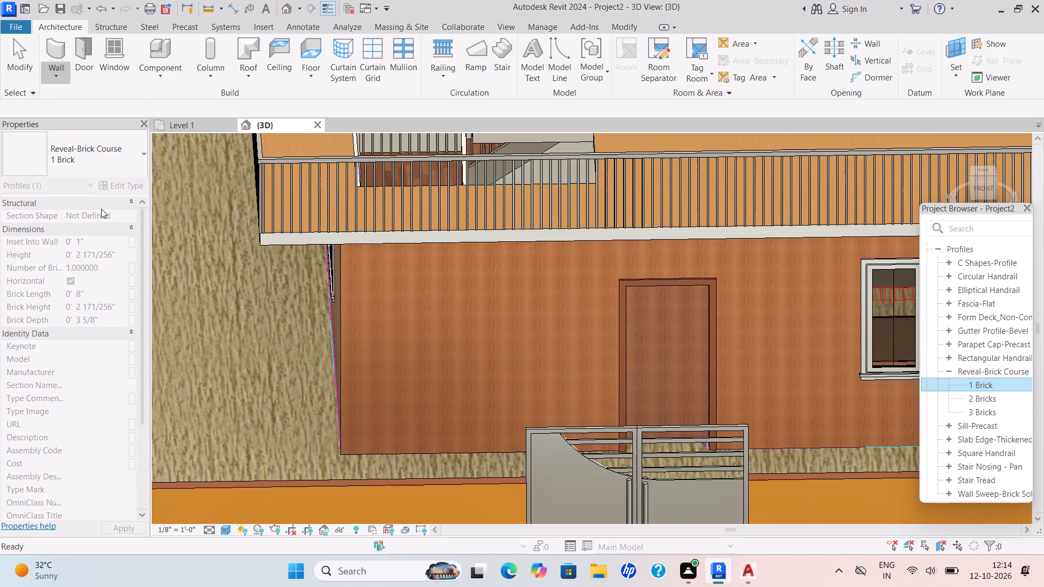
left_click(634, 177)
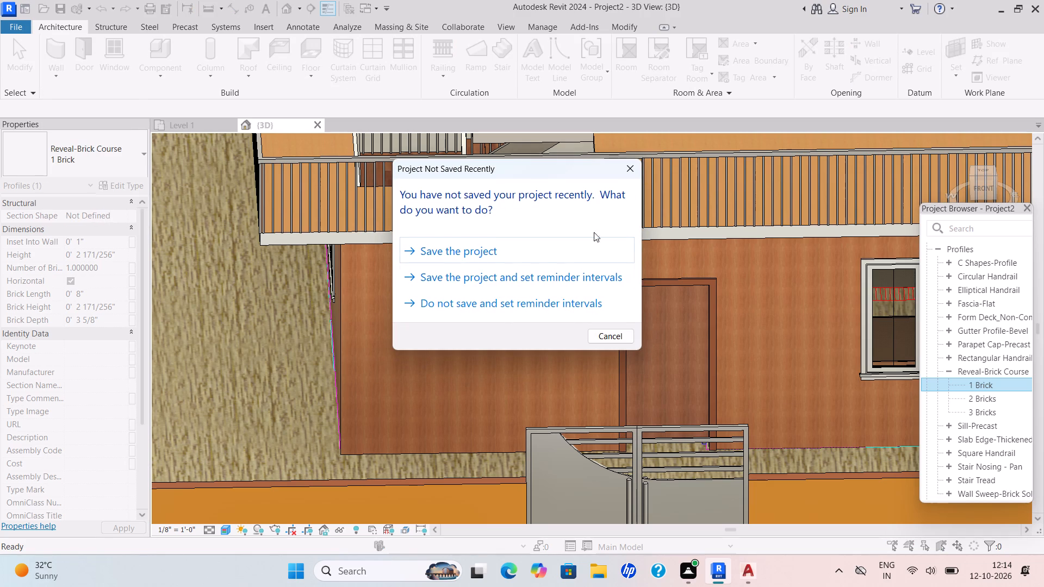
left_click(631, 170)
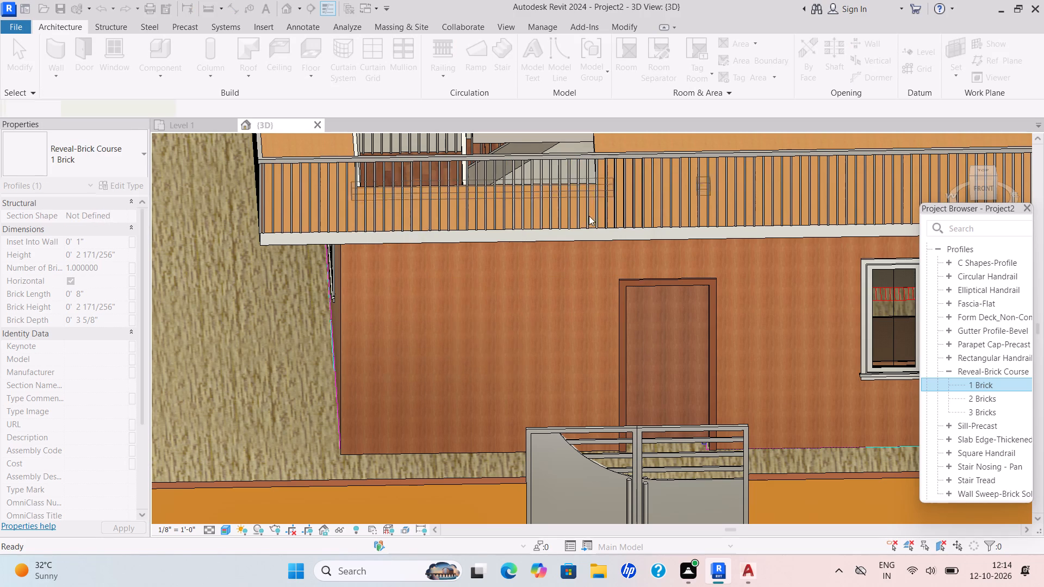
left_click(120, 182)
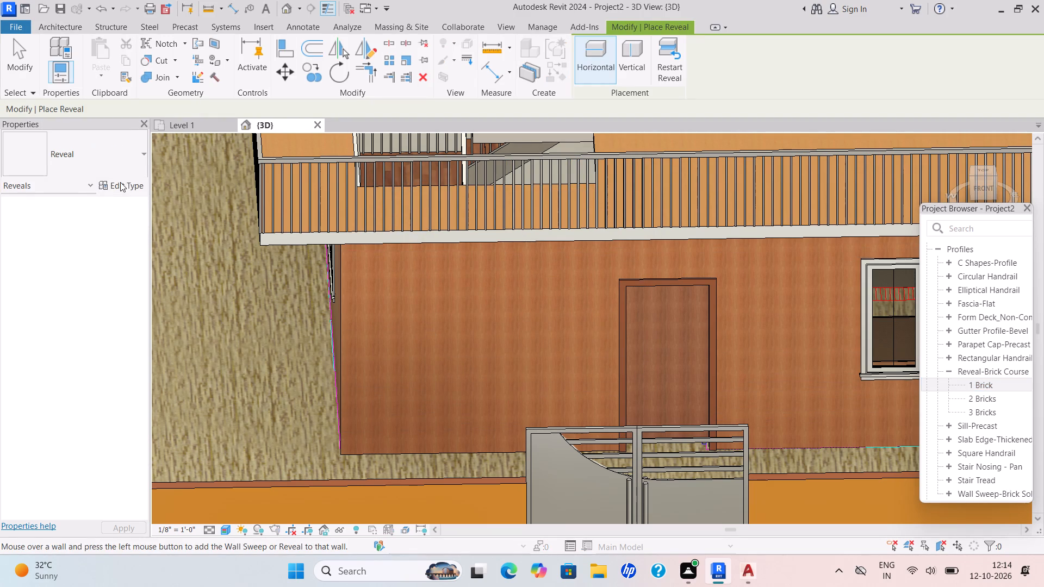
left_click(890, 240)
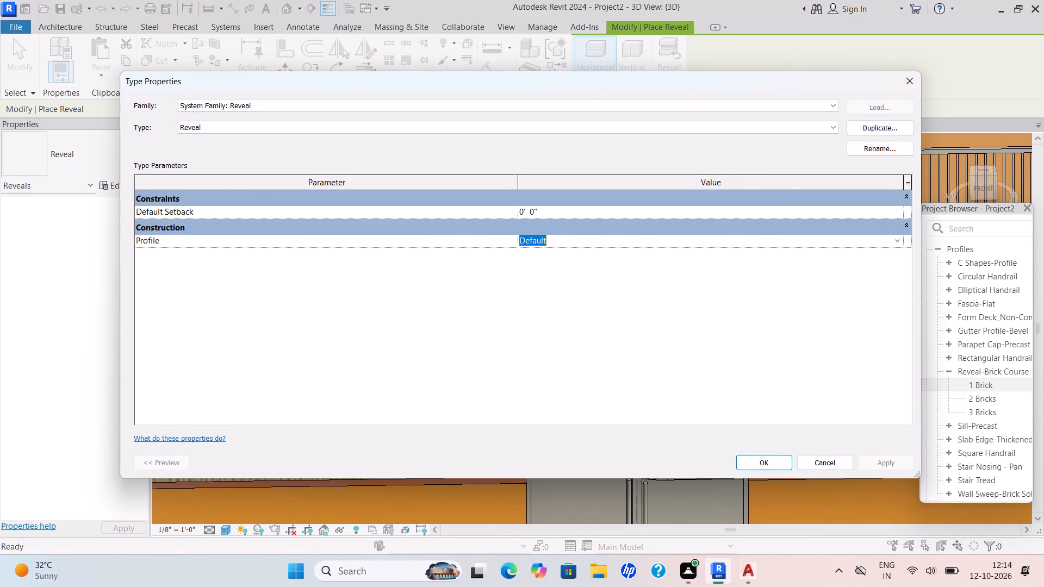
left_click(899, 245)
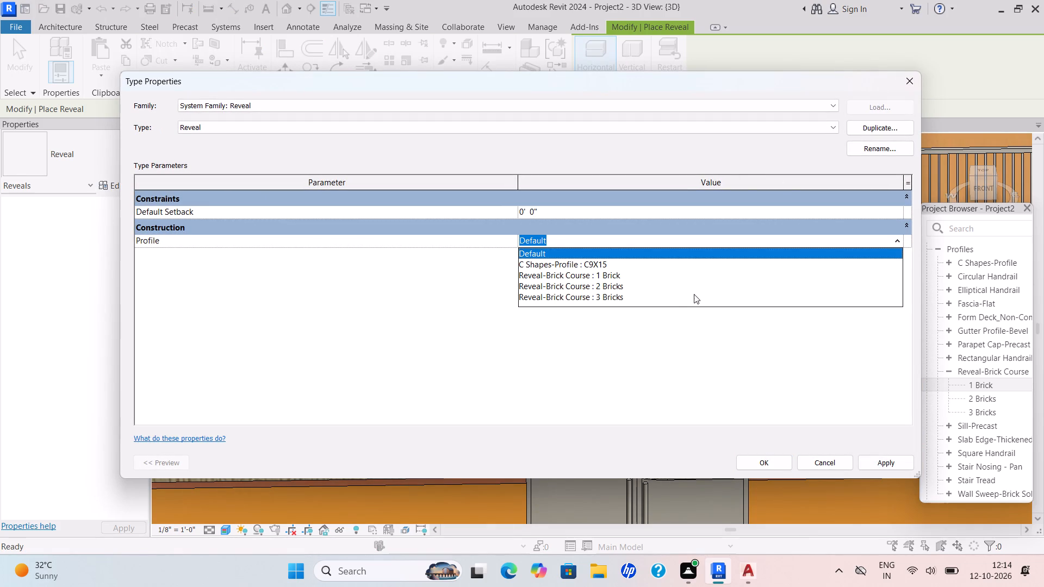
left_click(600, 279)
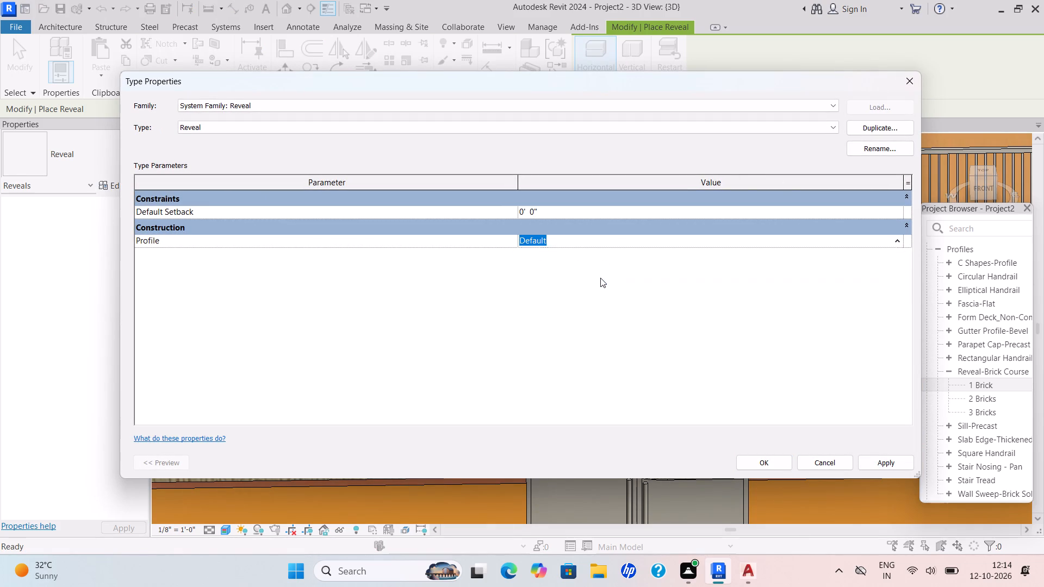
left_click(887, 461)
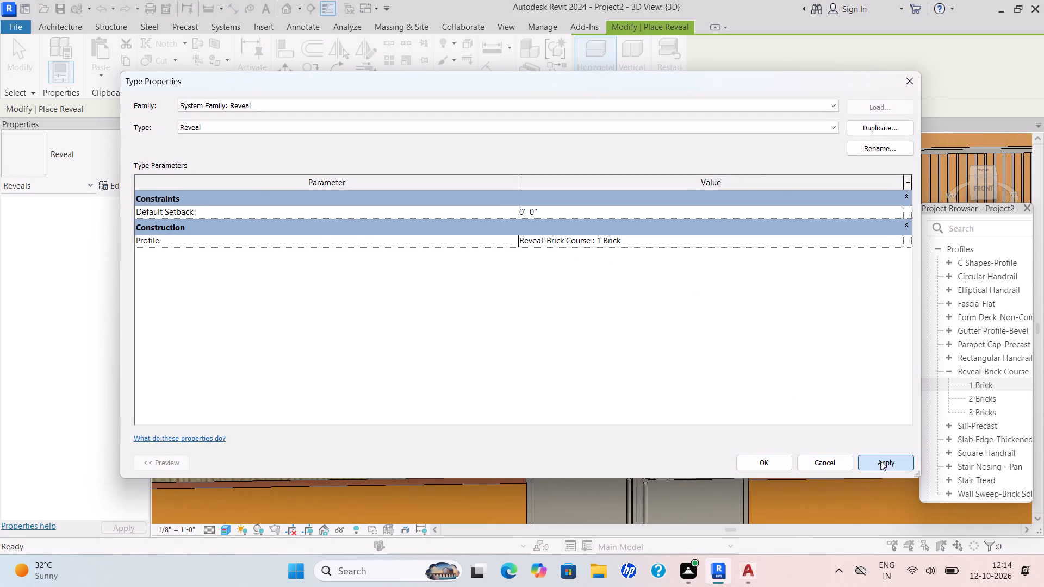
left_click(770, 460)
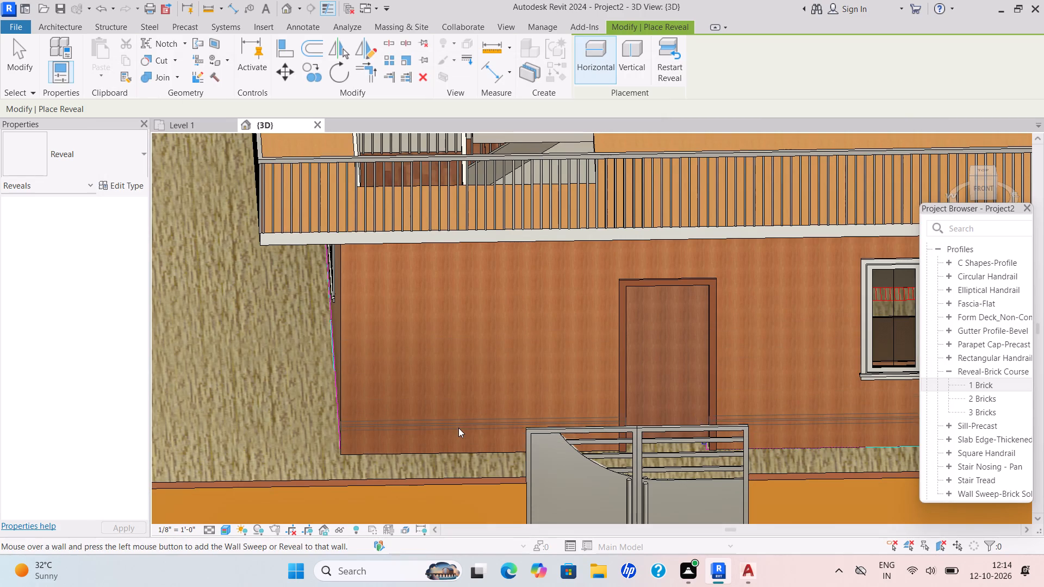
Place a horizontal reveal along the base of the house's front wall, about 10 inches above Level 1.
middle_click_drag(477, 430, 492, 383)
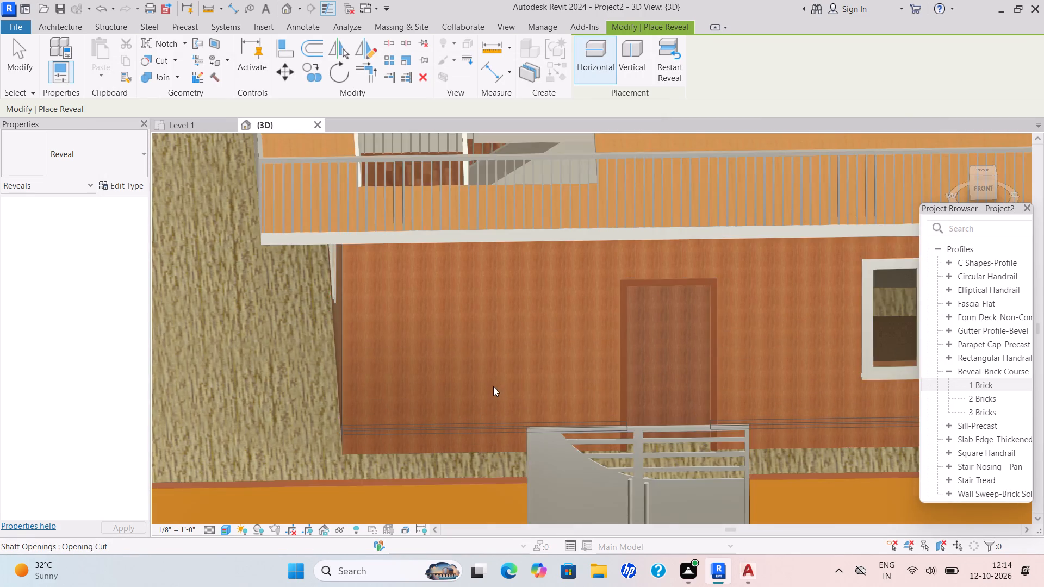
middle_click_drag(492, 387, 500, 355, "shift")
middle_click_drag(512, 357, 474, 409)
middle_click_drag(500, 390, 493, 420, "shift")
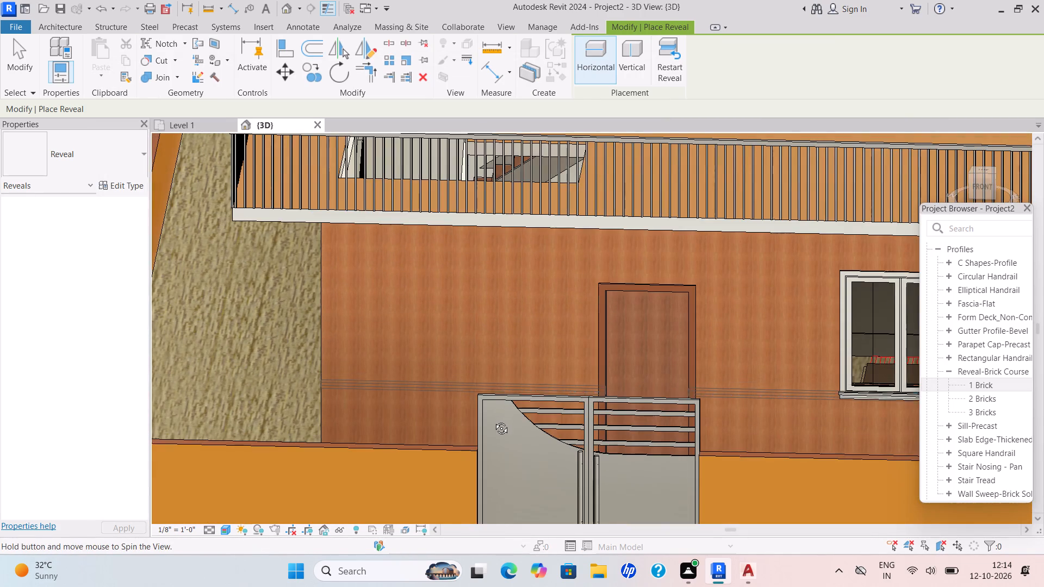
middle_click_drag(493, 420, 478, 444, "shift")
scroll(477, 438, "up", 3)
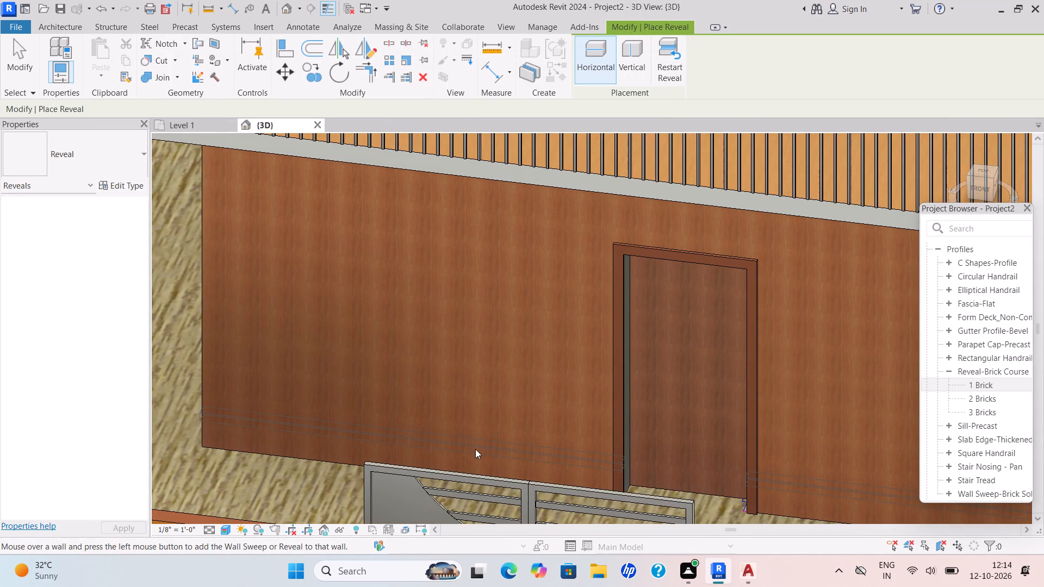
left_click(475, 449)
key("Escape")
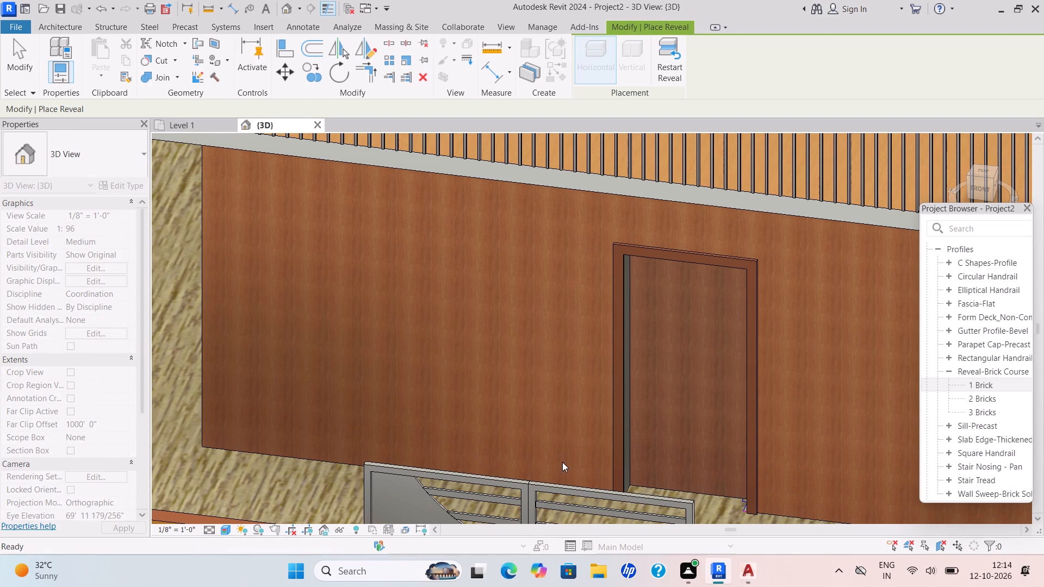
scroll(562, 462, "up", 5)
key("Escape")
Set the front wall reveal's offset from Level 1 to 1'.
left_click(586, 453)
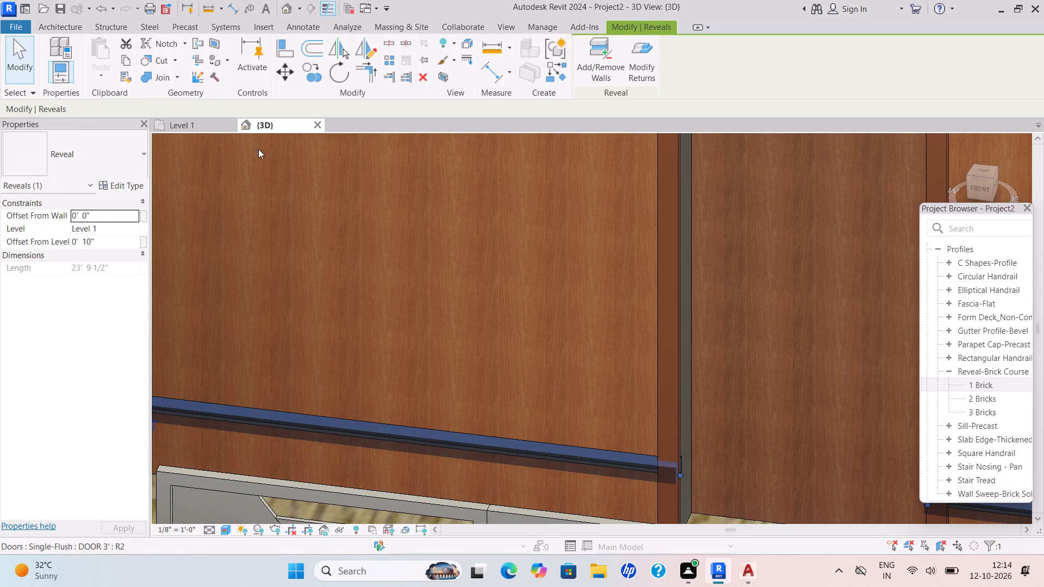
left_click(91, 258)
left_click_drag(108, 244, 54, 252)
key("BackSpace")
type("1'")
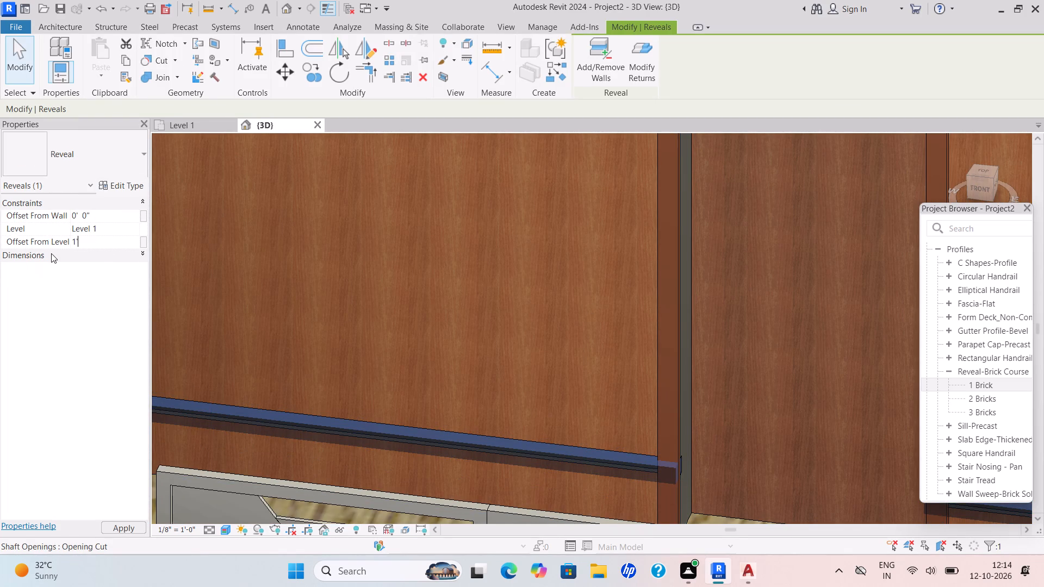
key("Return")
scroll(486, 263, "down", 4)
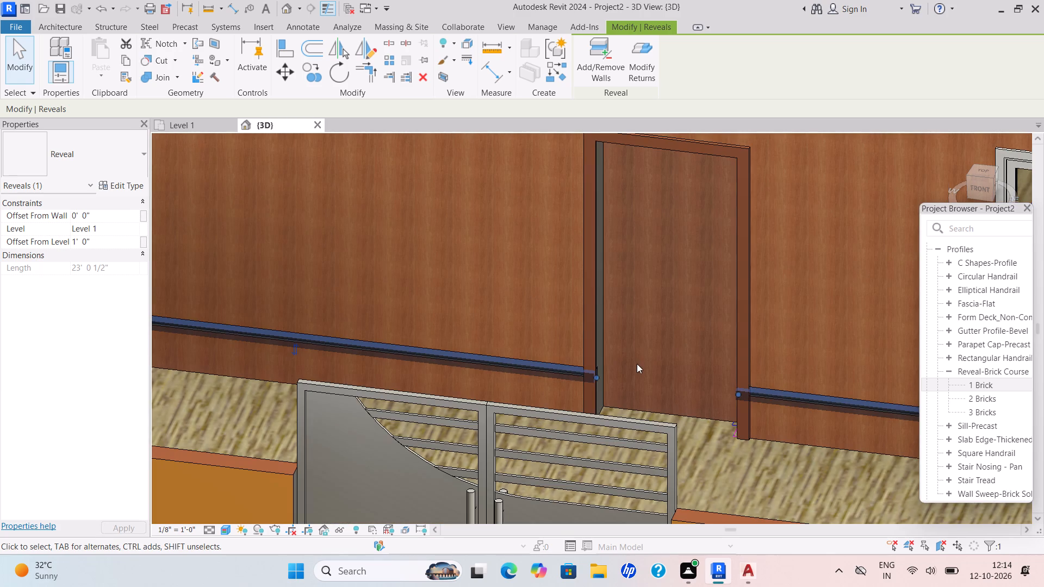
key("Escape")
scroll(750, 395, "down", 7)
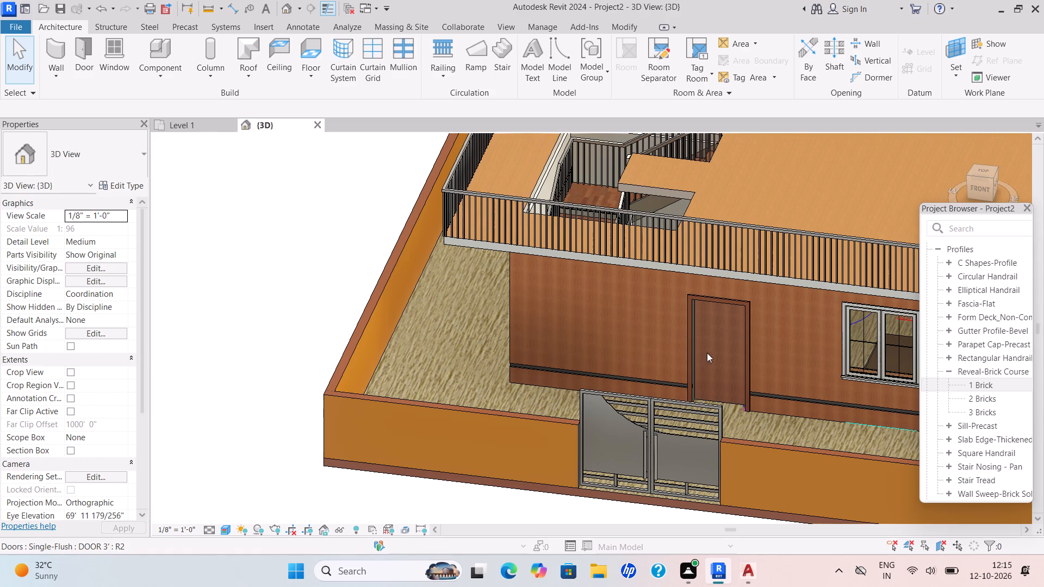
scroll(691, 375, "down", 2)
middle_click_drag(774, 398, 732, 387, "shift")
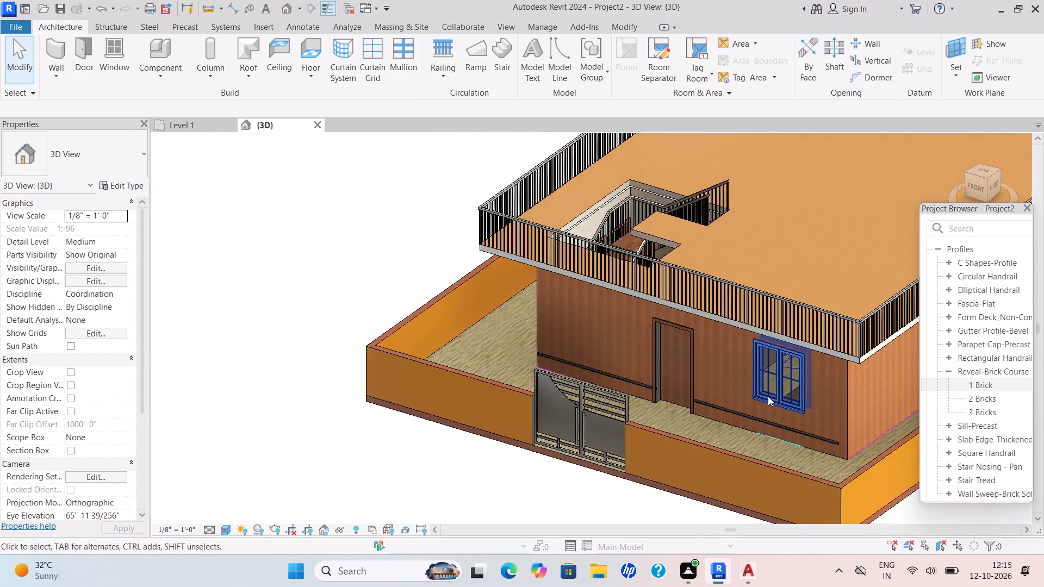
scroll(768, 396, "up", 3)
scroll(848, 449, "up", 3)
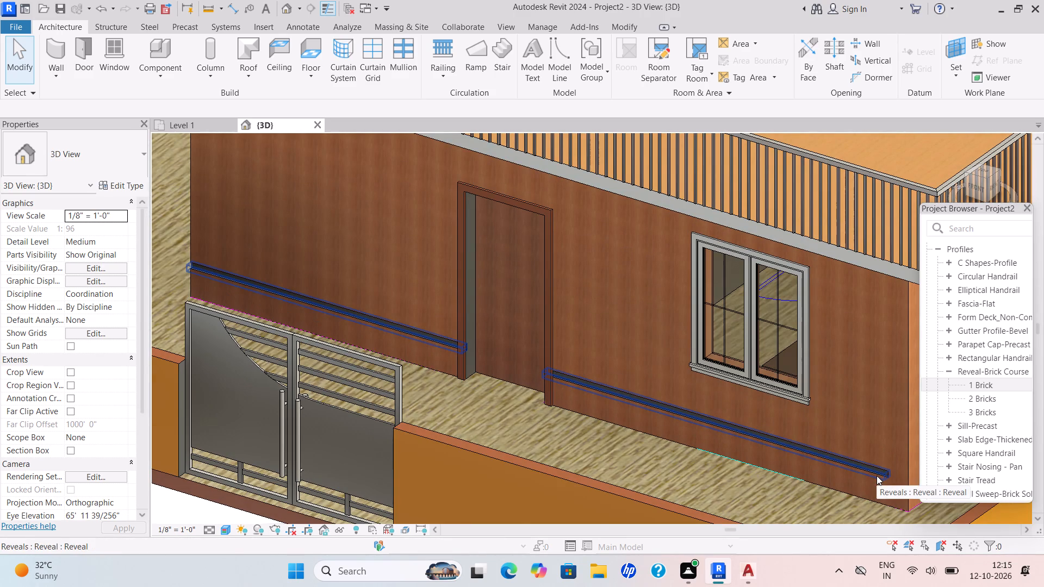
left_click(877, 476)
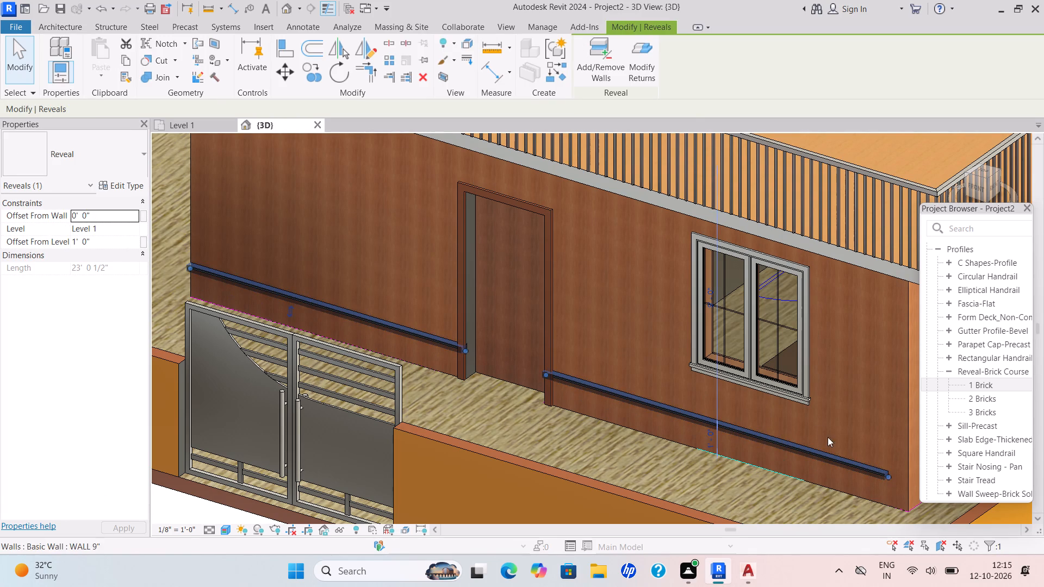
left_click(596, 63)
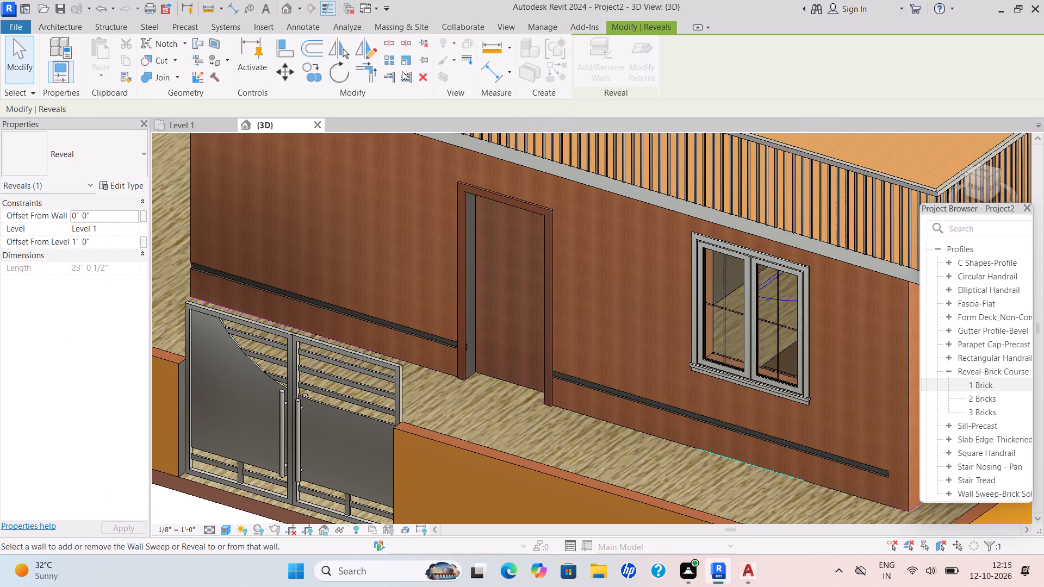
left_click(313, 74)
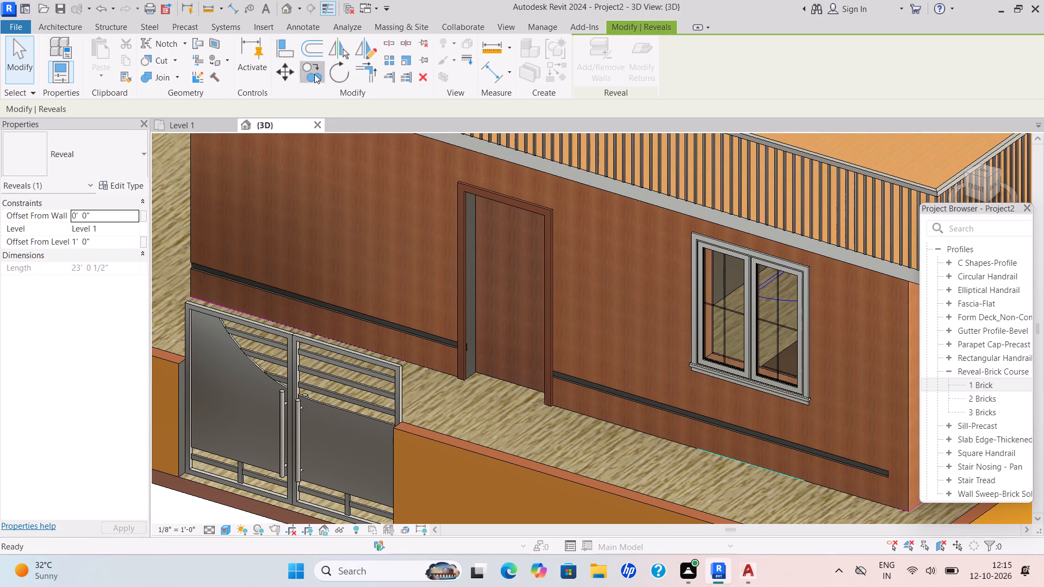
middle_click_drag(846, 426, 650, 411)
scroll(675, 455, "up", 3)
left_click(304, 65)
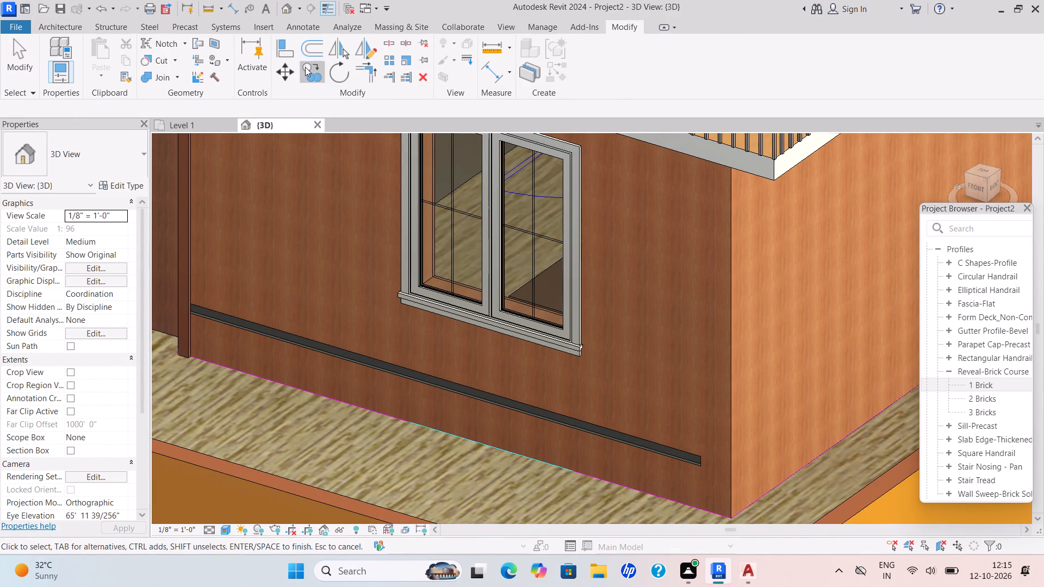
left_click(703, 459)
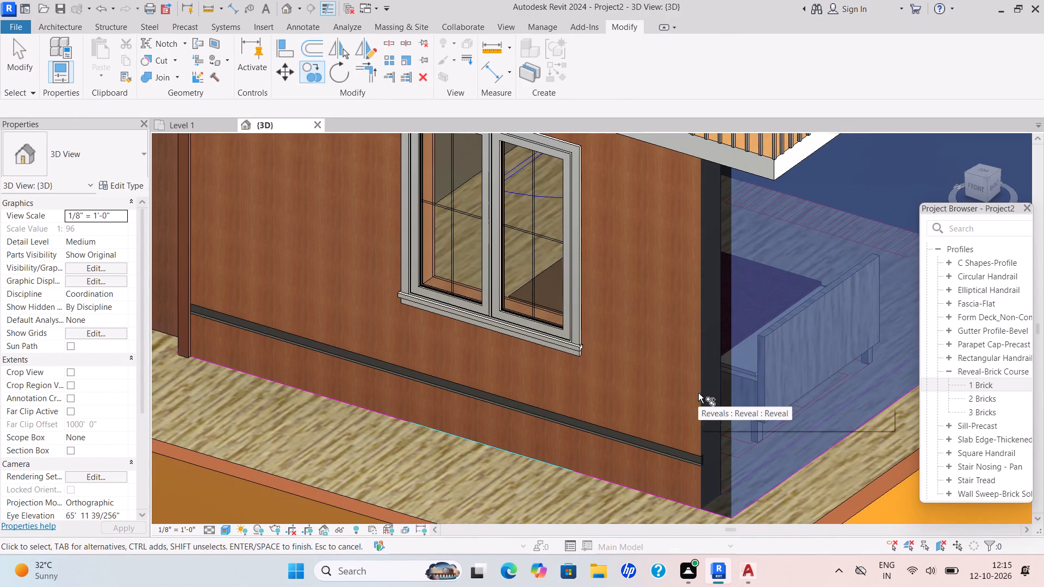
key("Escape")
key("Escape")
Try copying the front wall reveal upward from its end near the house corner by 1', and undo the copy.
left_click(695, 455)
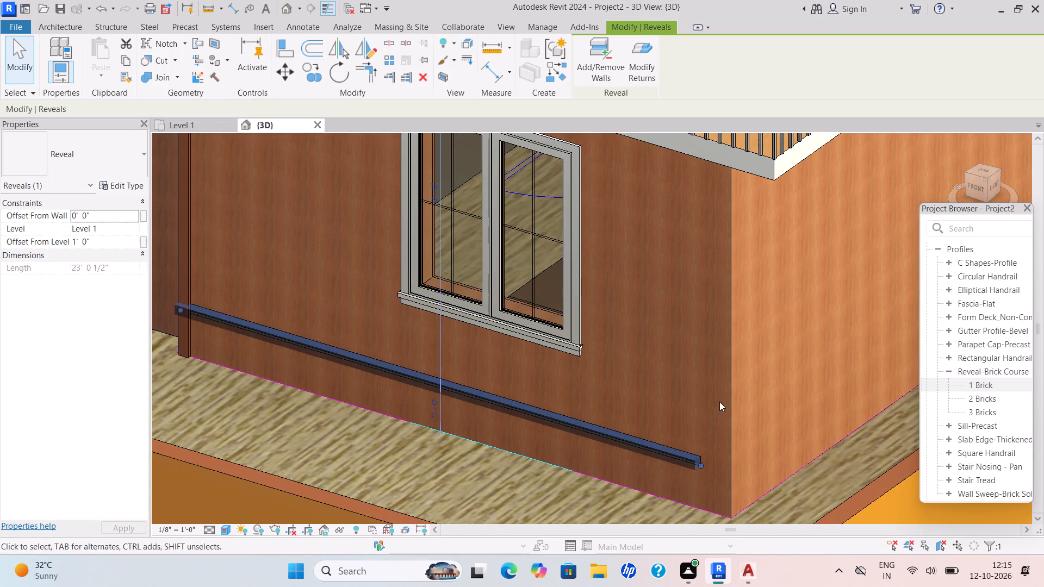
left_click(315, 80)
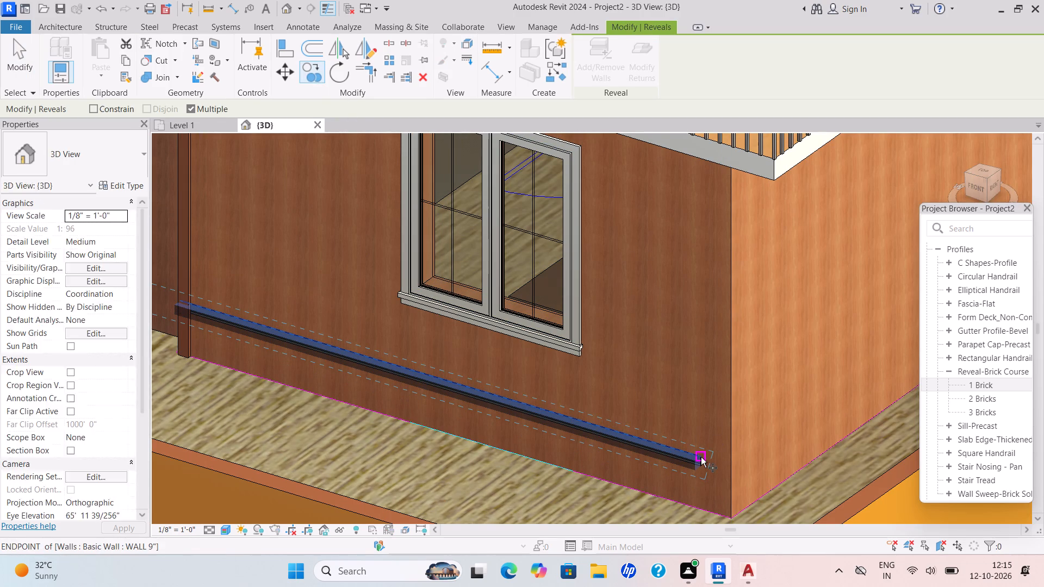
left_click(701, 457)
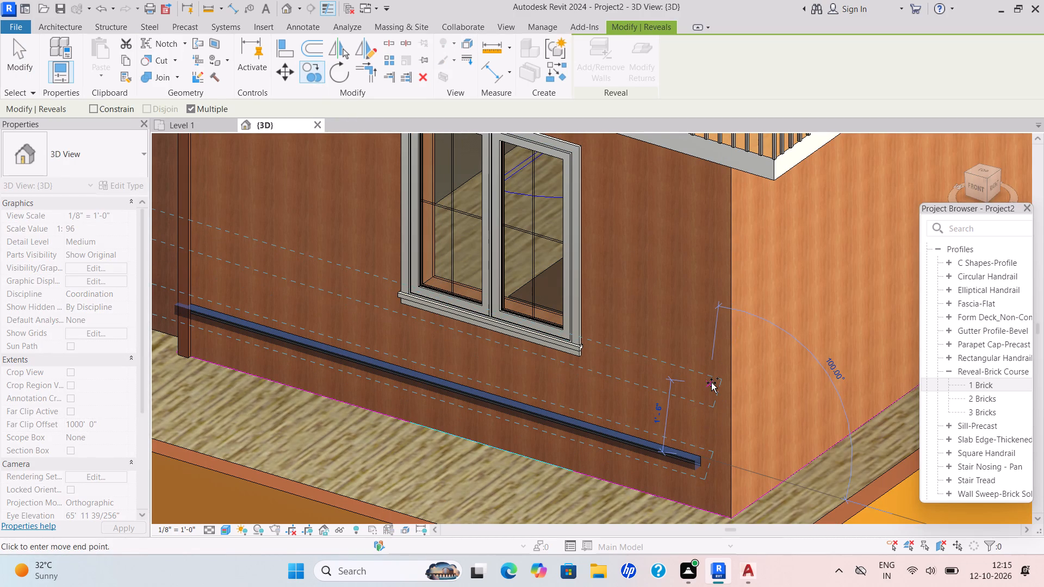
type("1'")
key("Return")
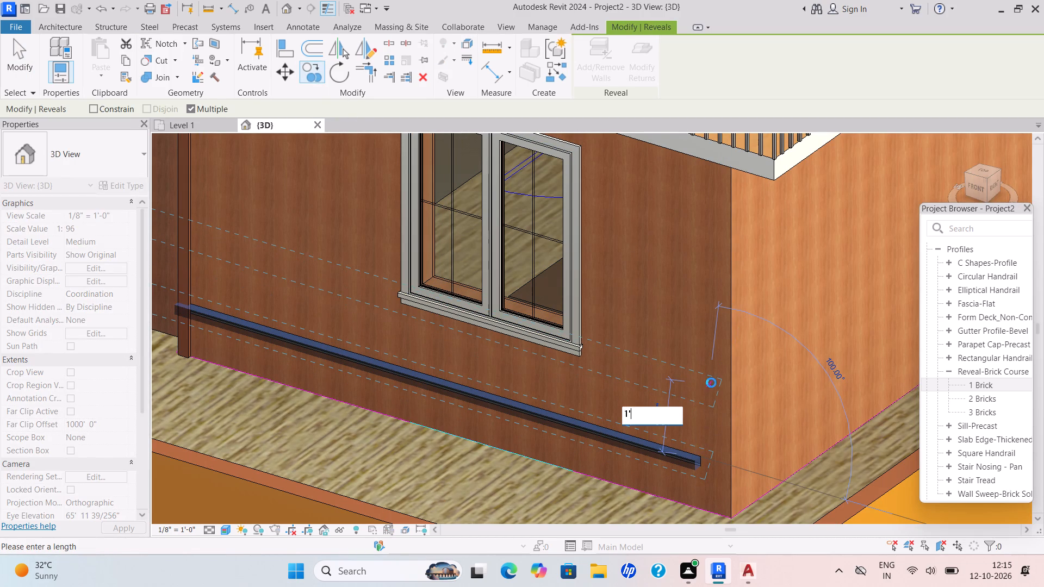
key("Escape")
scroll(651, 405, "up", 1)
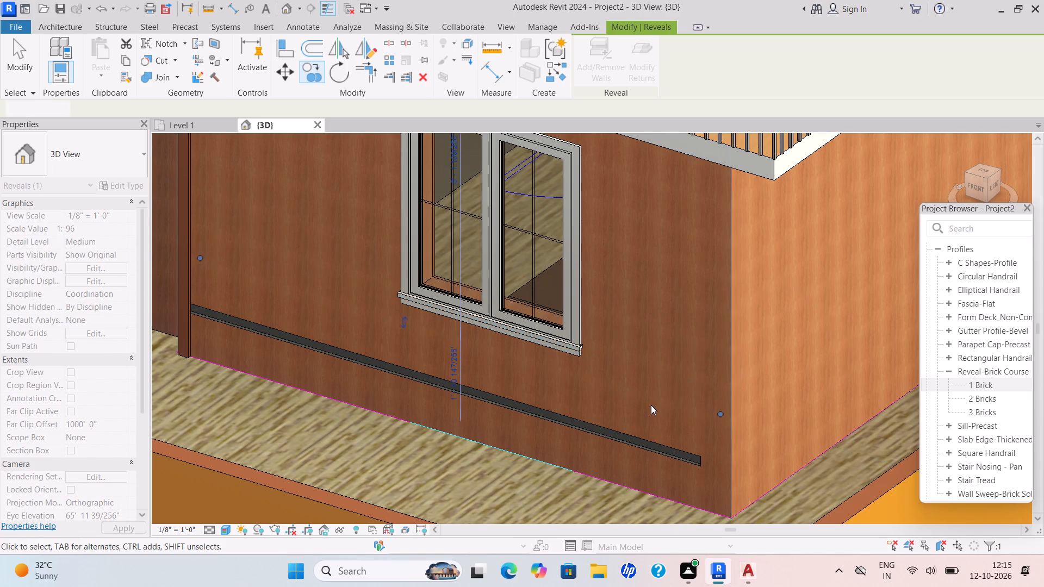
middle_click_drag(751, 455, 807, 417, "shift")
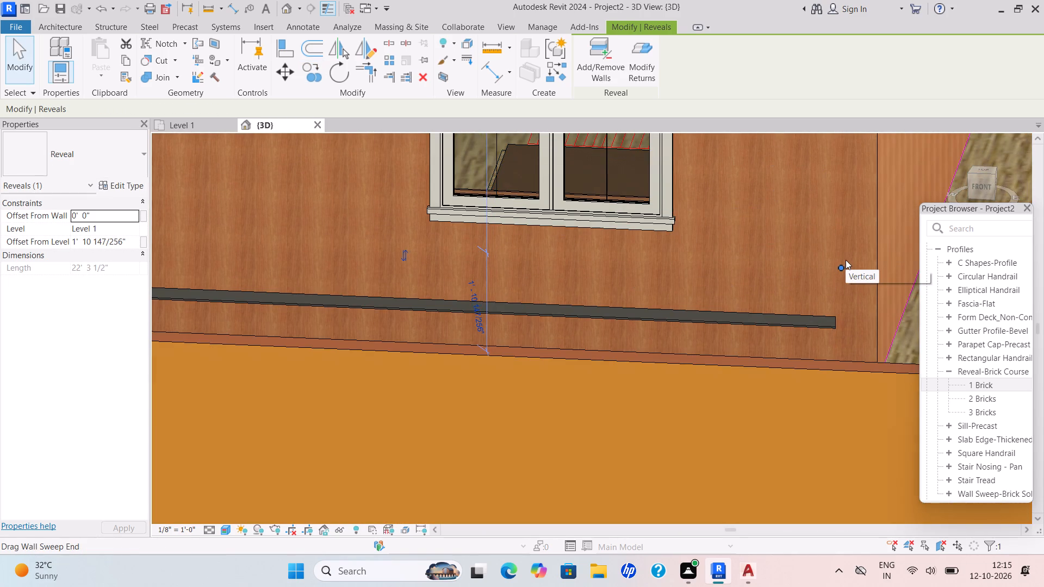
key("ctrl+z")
Copy the front wall reveal 1' vertically up the wall from its end near the house corner, with multiple copies enabled.
left_click(780, 328)
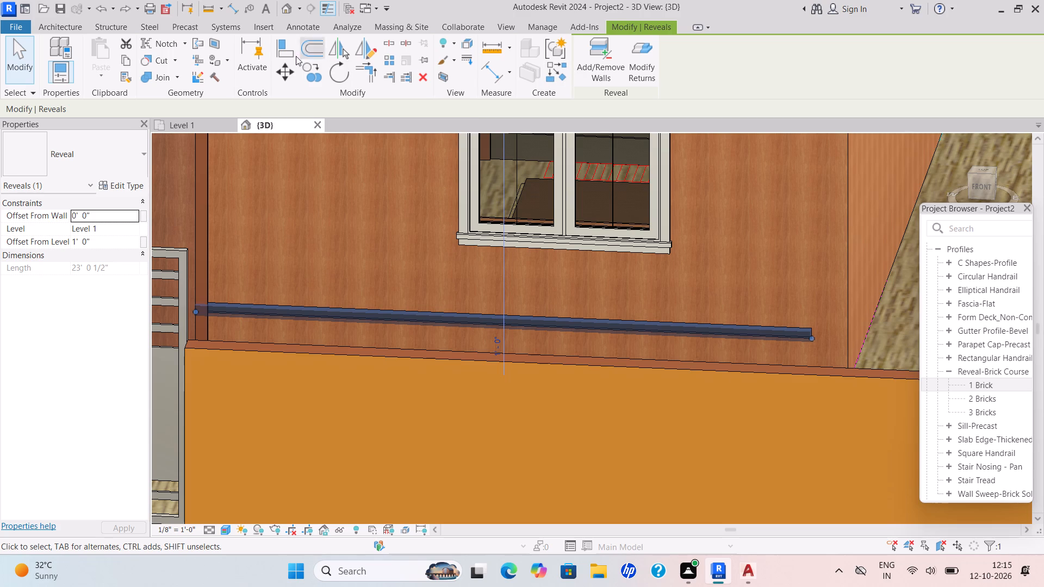
left_click(308, 70)
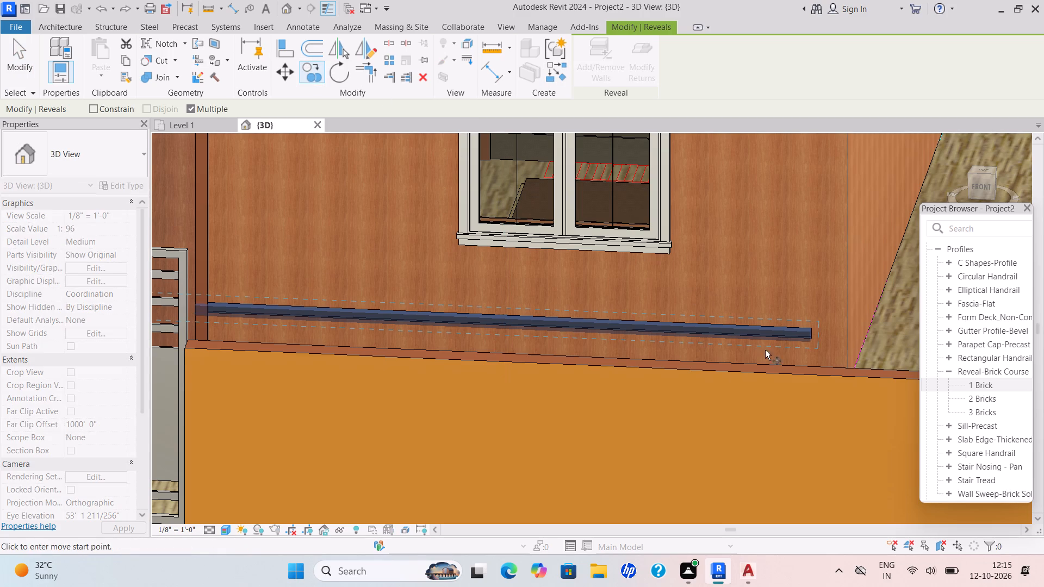
left_click(814, 340)
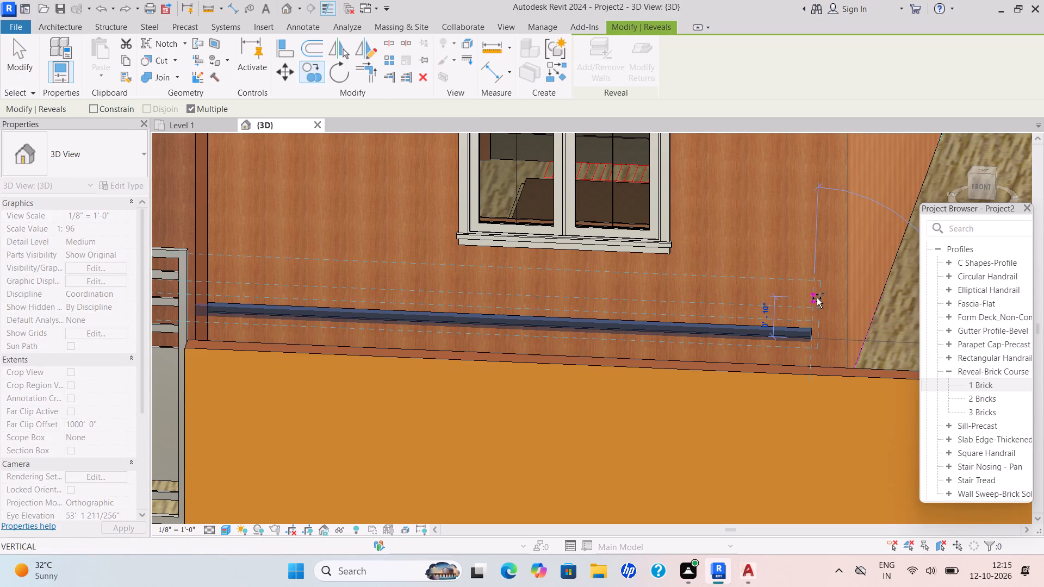
type("1'")
key("Return")
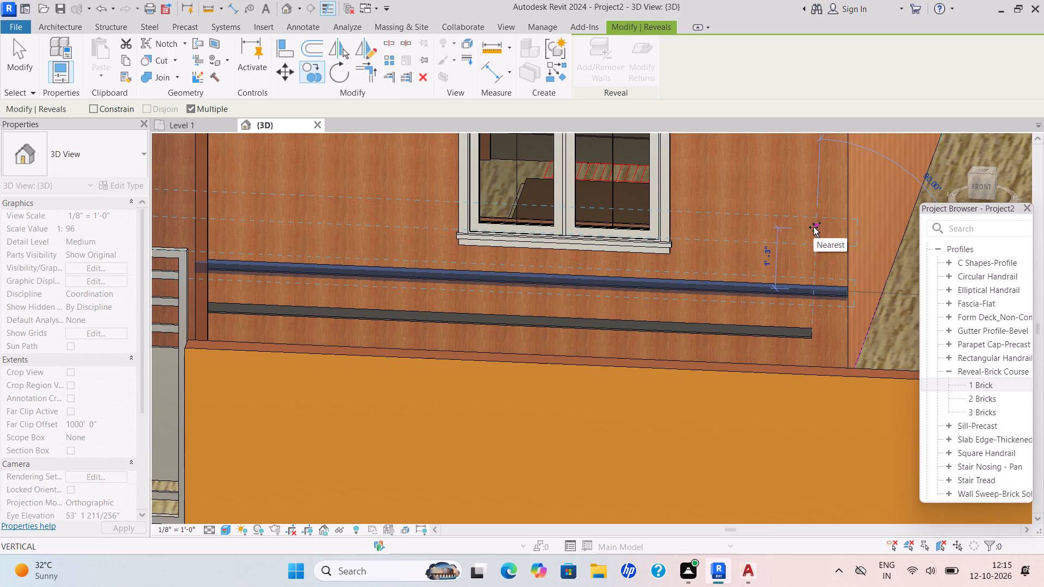
Continue the multiple copy of the front wall reveal vertically at 1' spacing, adding three copies up to the window's lower half.
type("1'")
key("Return")
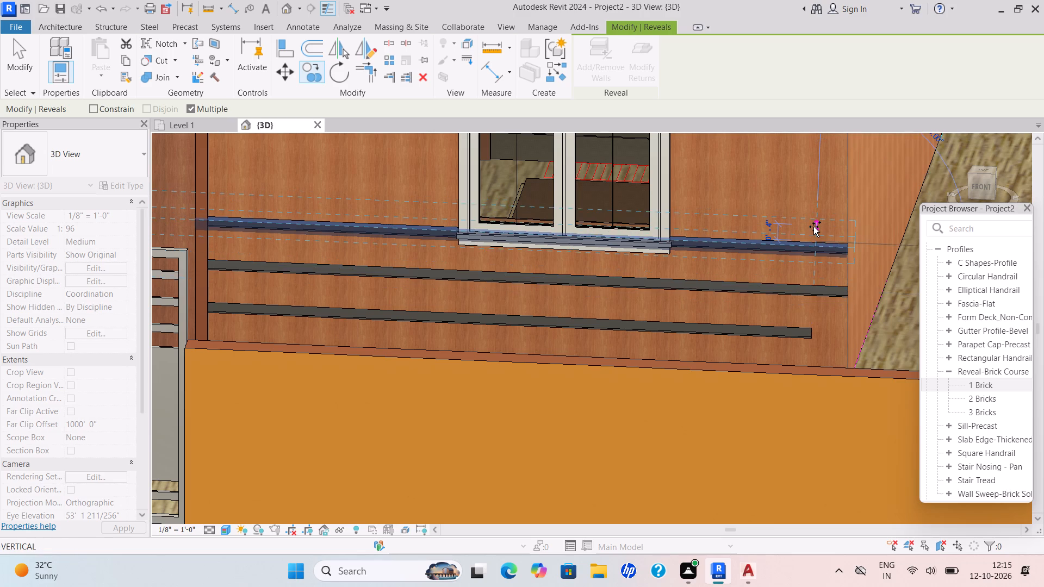
scroll(804, 207, "down", 2)
middle_click_drag(800, 218, 768, 350)
scroll(783, 313, "up", 1)
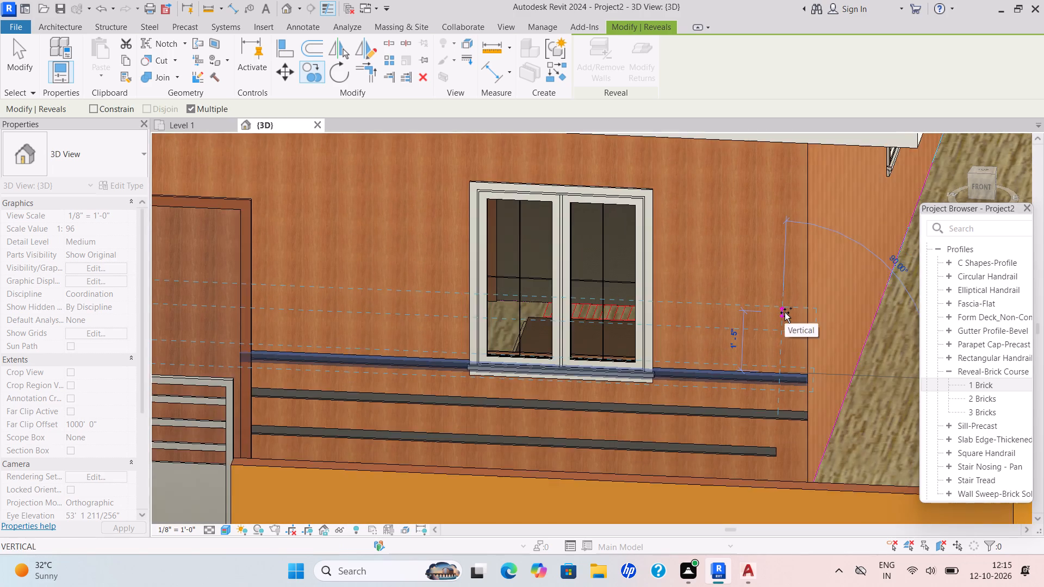
scroll(785, 313, "down", 5)
scroll(785, 312, "up", 1)
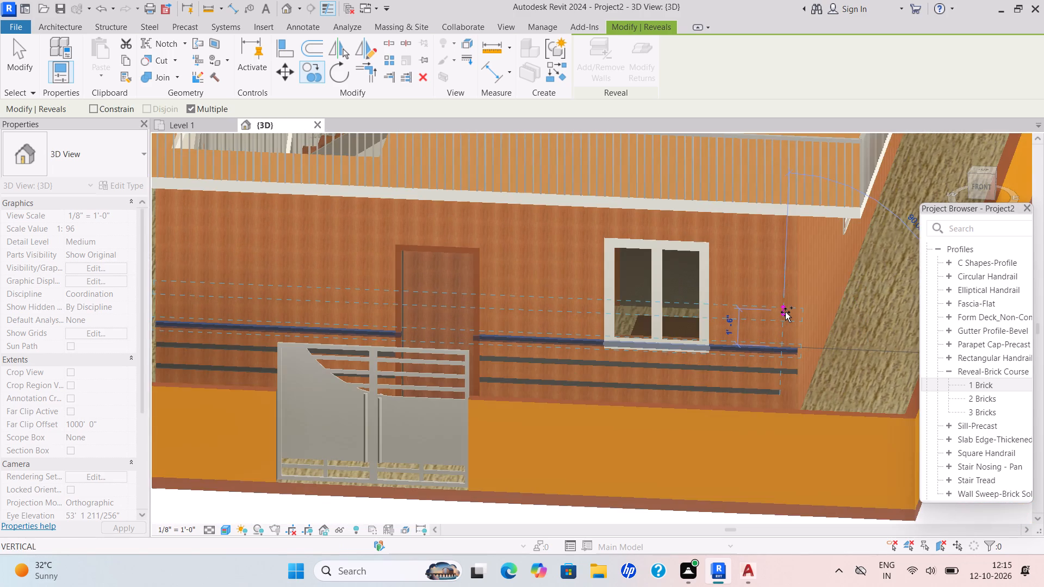
scroll(785, 312, "up", 2)
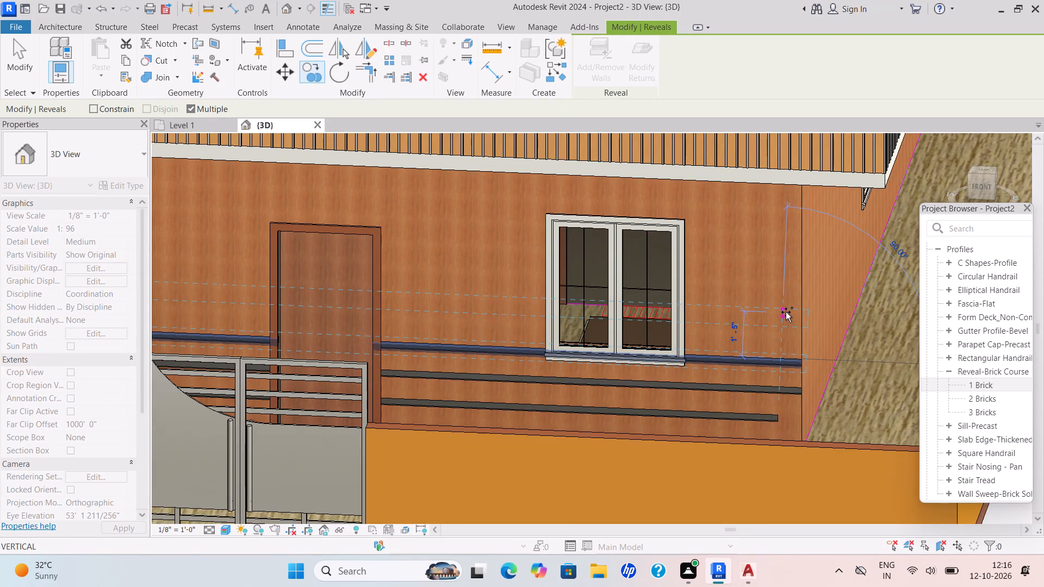
type("1'")
key("Return")
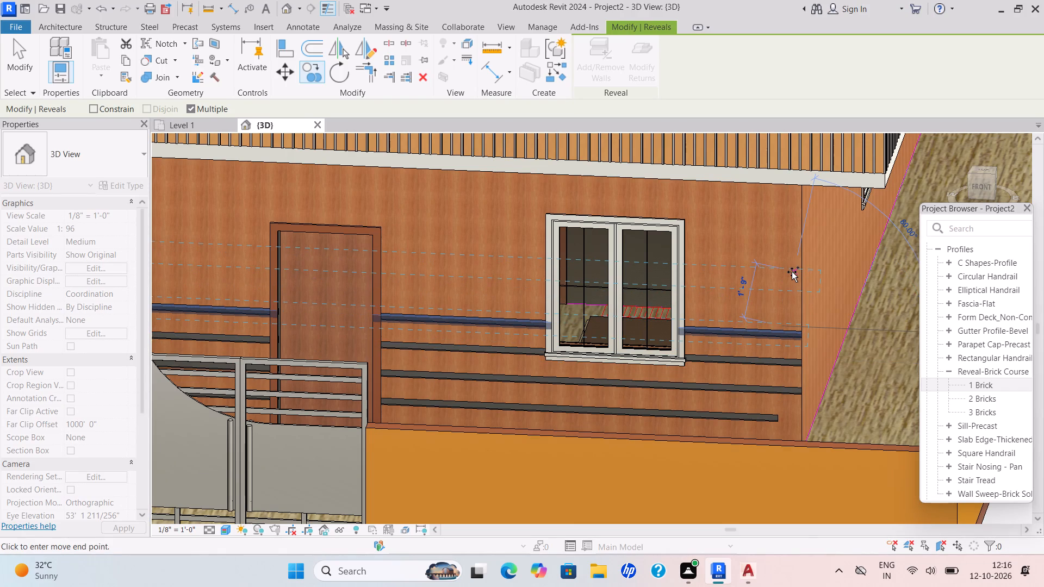
type("1'")
key("Return")
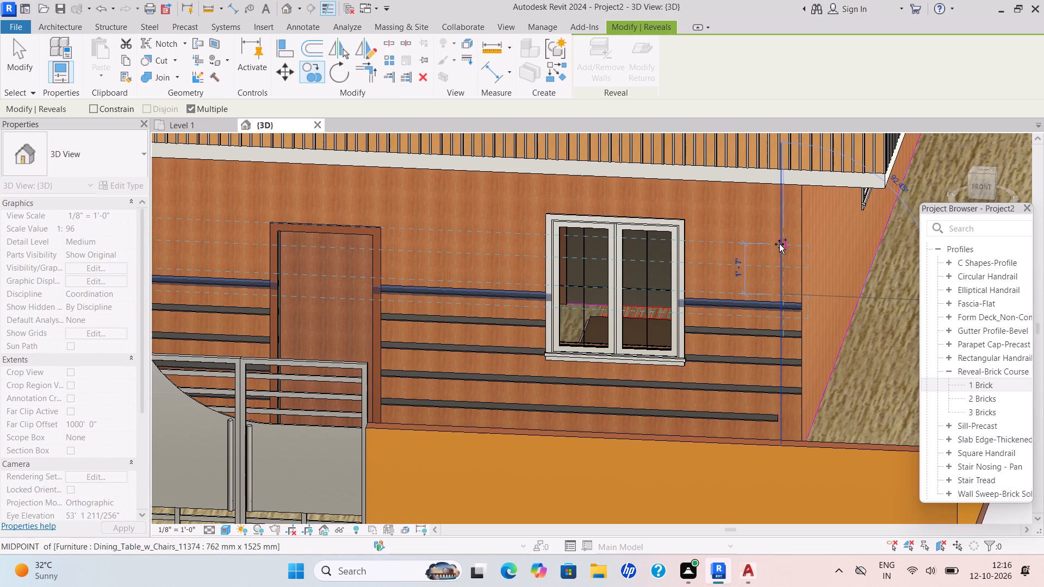
Add four more vertical copies of the front wall reveal at 1' spacing up to the roof slab, and end copying.
type("1'")
key("Return")
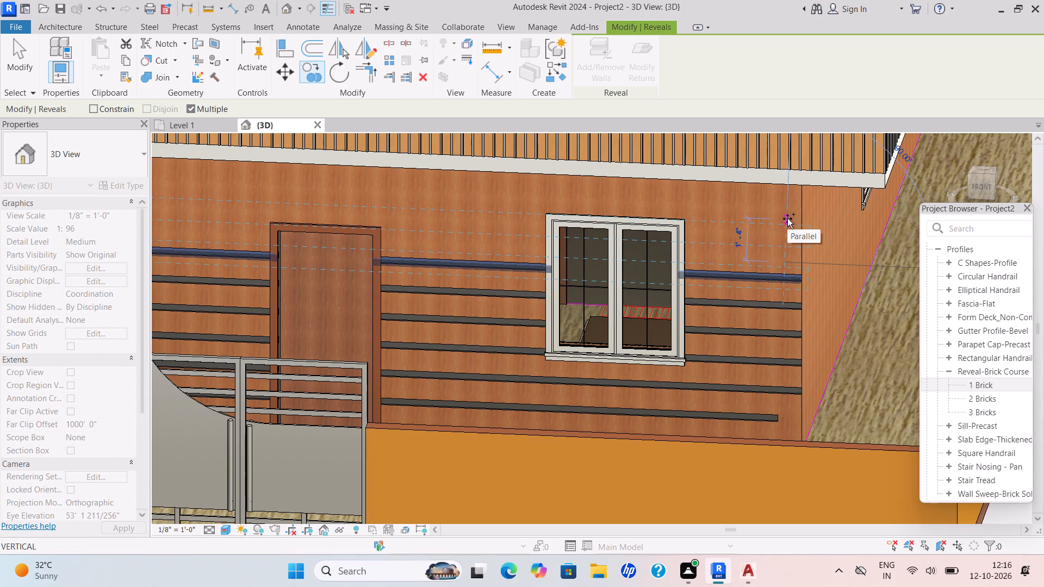
type("1'")
key("Return")
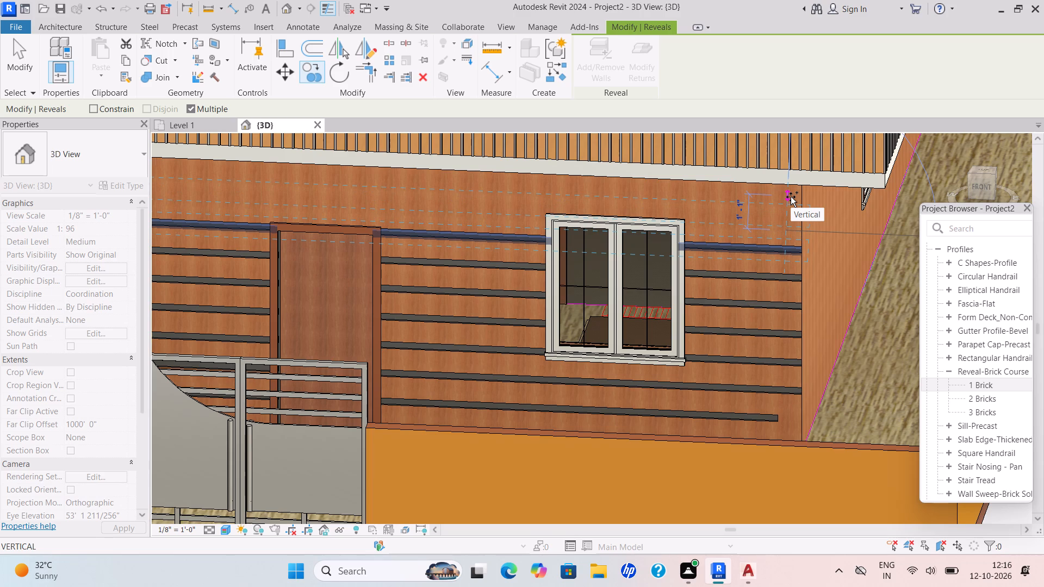
type("1'")
key("Return")
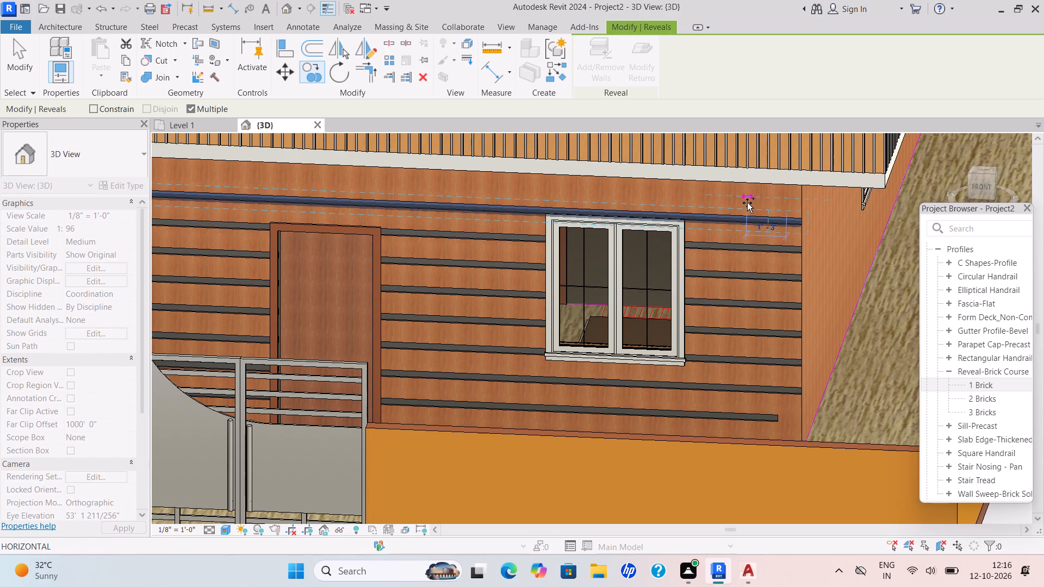
scroll(772, 185, "up", 5)
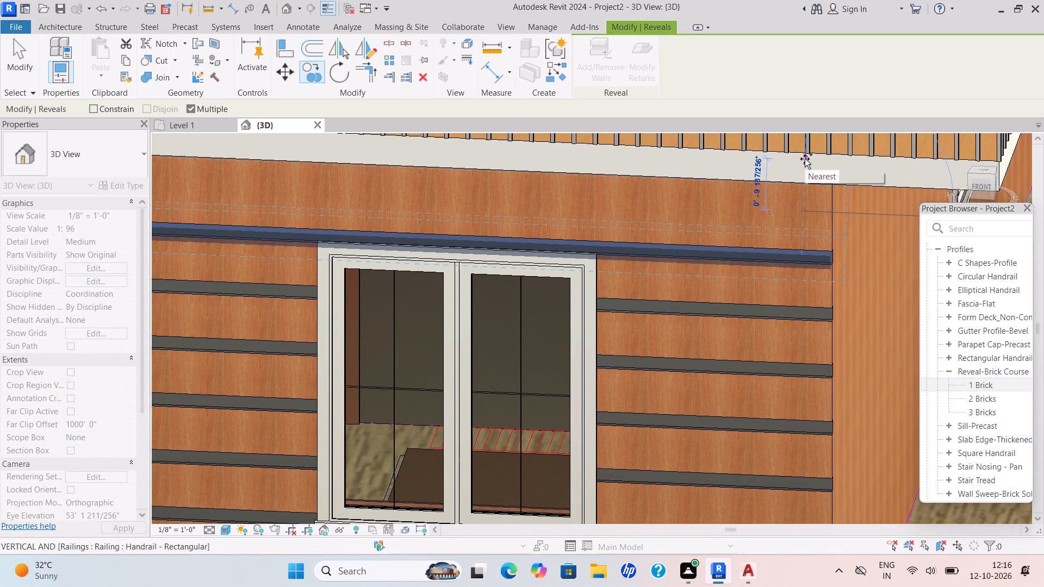
type("1'")
key("Return")
scroll(713, 238, "down", 2)
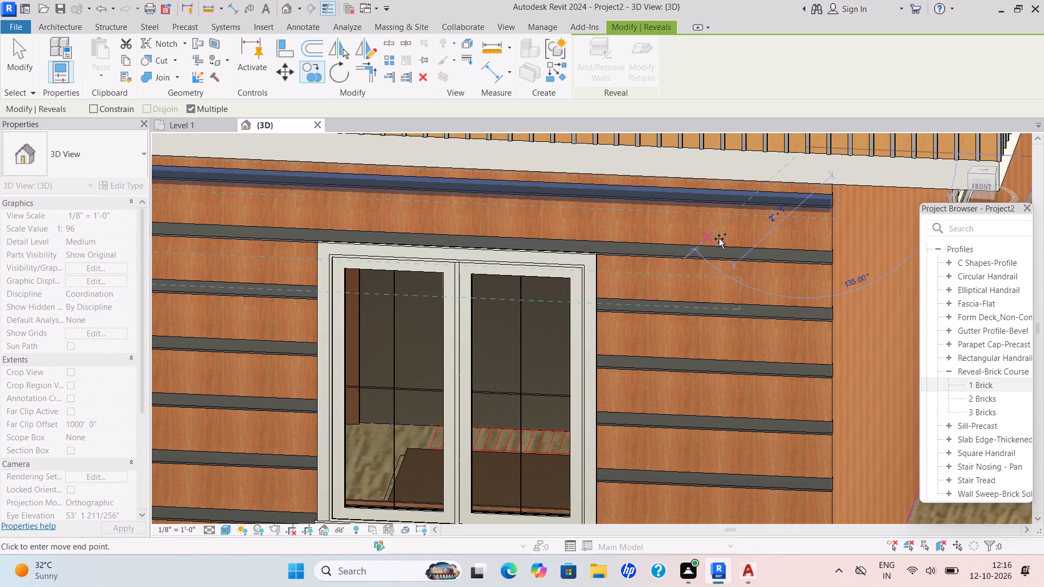
scroll(719, 239, "down", 3)
key("Escape")
key("Escape")
Extend the lowest front wall reveal's short end to the house corner, in line with the reveals above.
scroll(743, 442, "up", 2)
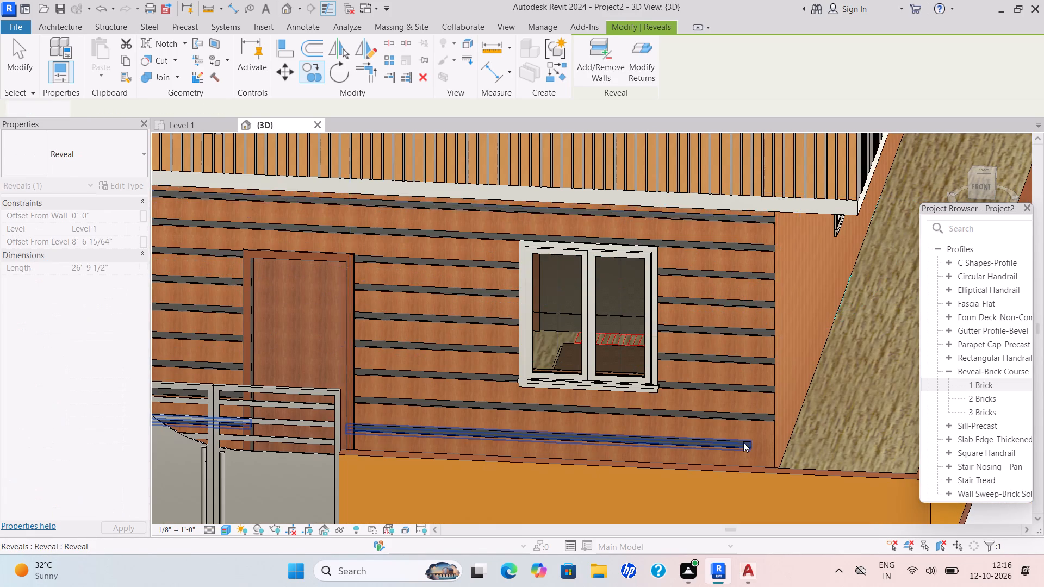
scroll(743, 442, "up", 1)
key("Escape")
scroll(744, 442, "up", 2)
left_click(744, 442)
scroll(761, 451, "up", 4)
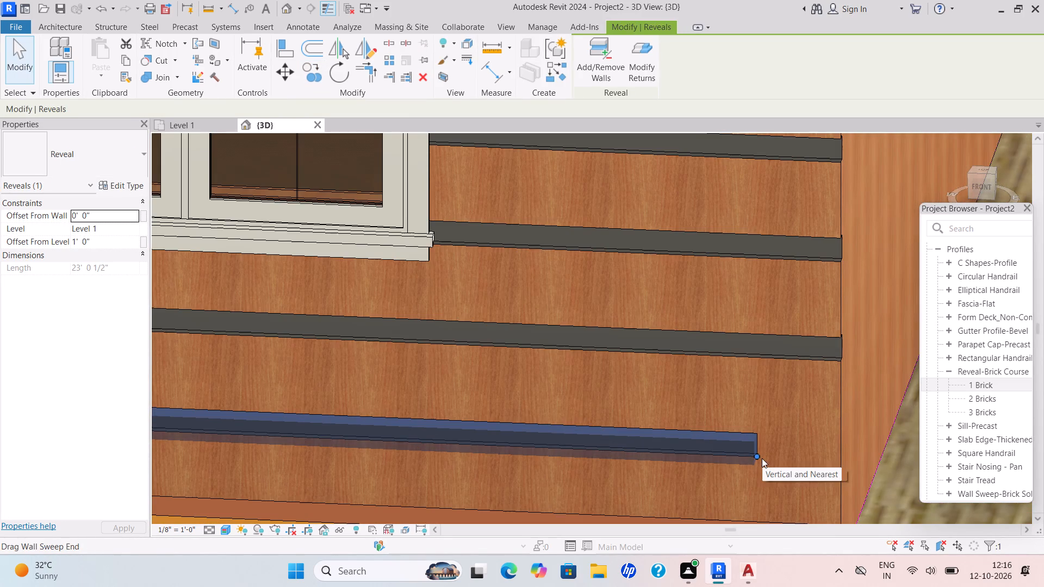
left_click_drag(761, 459, 846, 450)
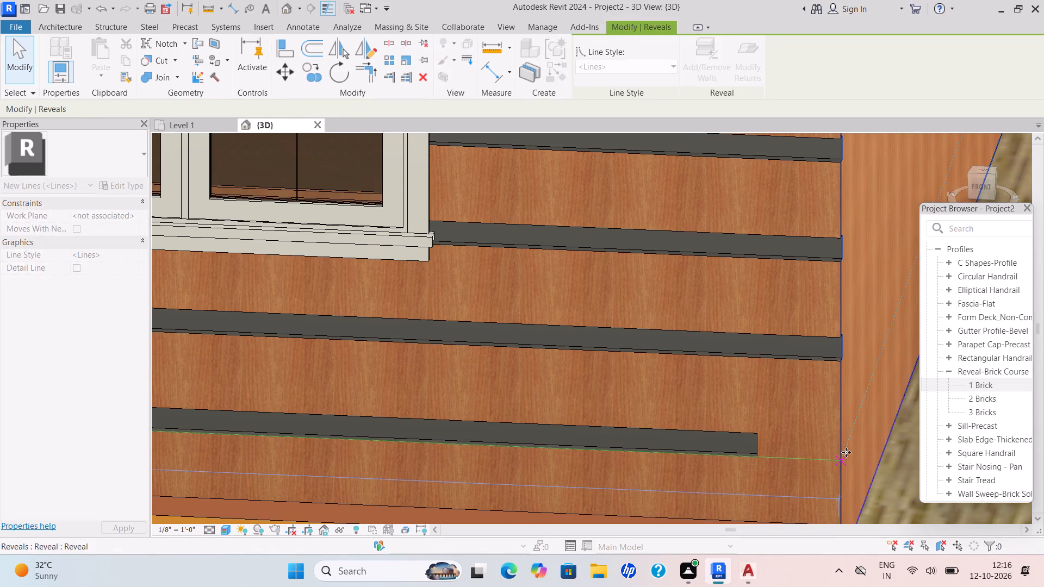
scroll(841, 458, "down", 10)
key("Escape")
scroll(842, 460, "down", 5)
key("Escape")
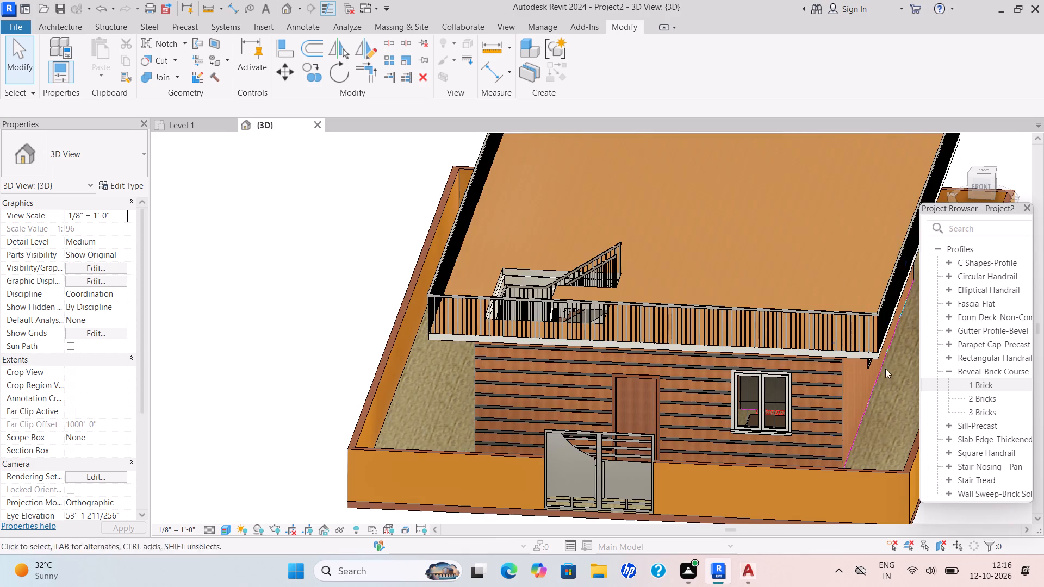
Set the Structure layer material of the front wall's WALL 9" type to Carpet (1).
left_click(819, 382)
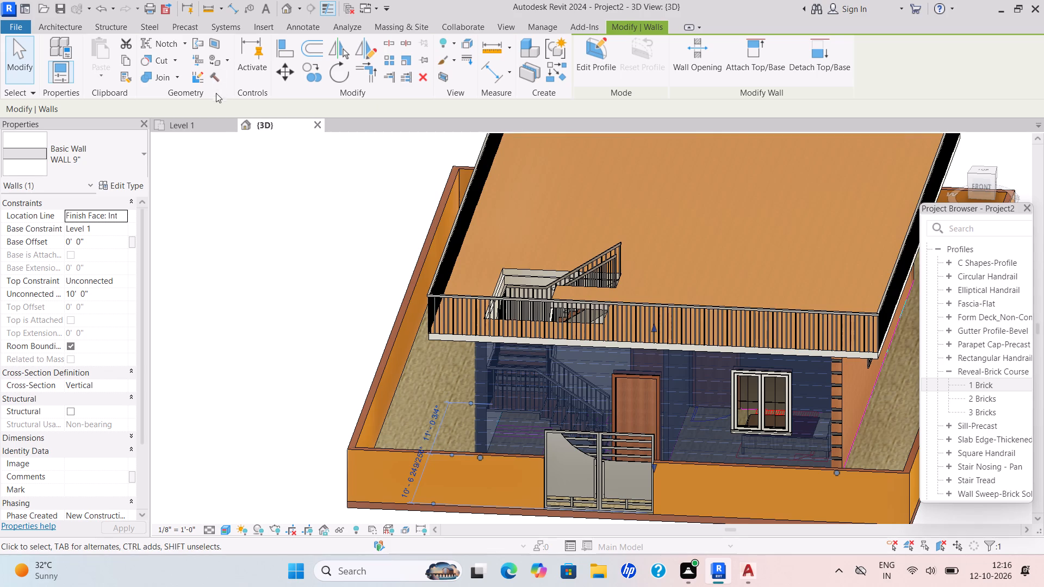
left_click(140, 186)
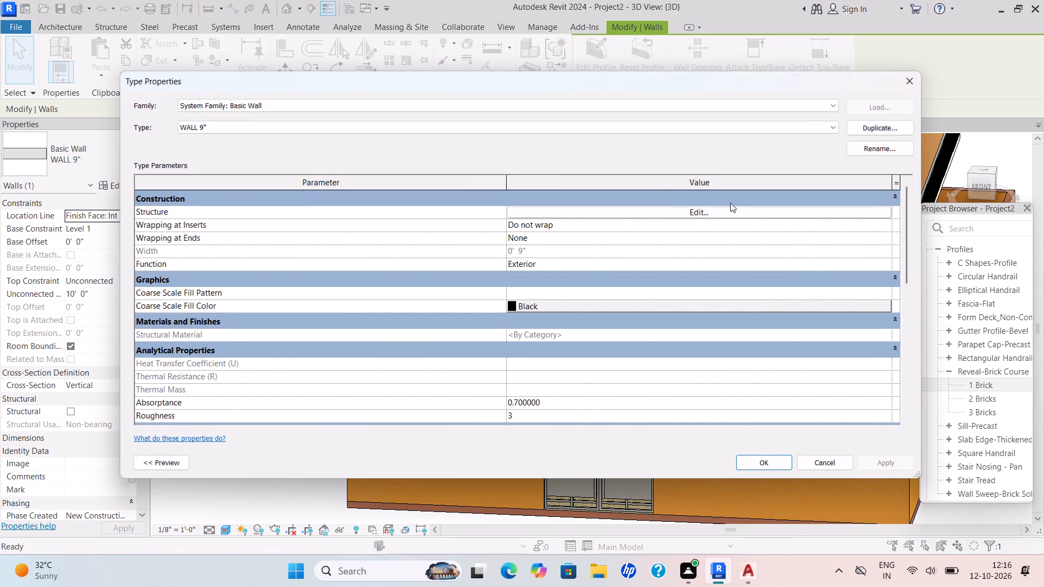
left_click(709, 214)
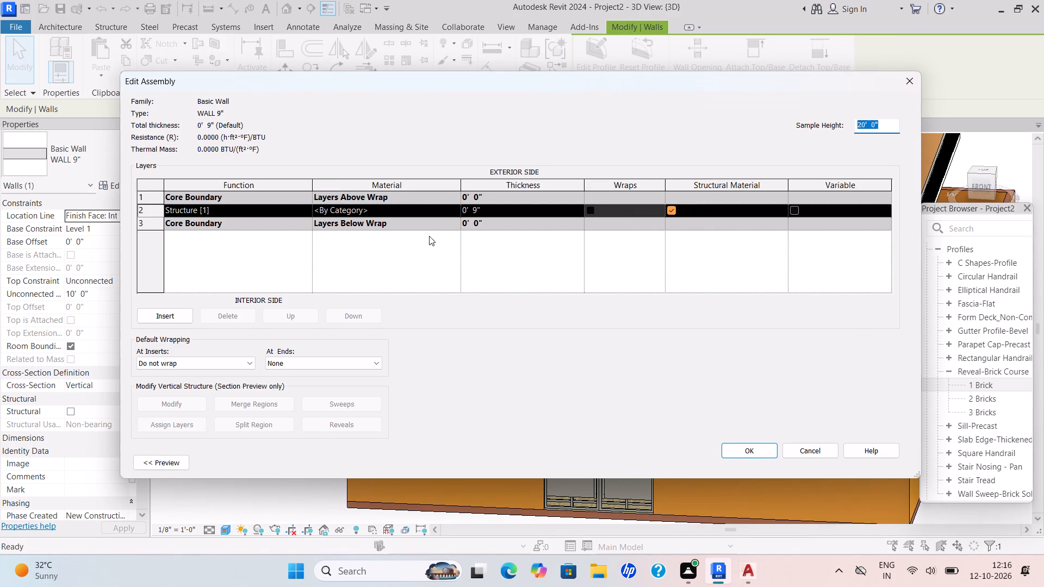
left_click(445, 214)
left_click(452, 211)
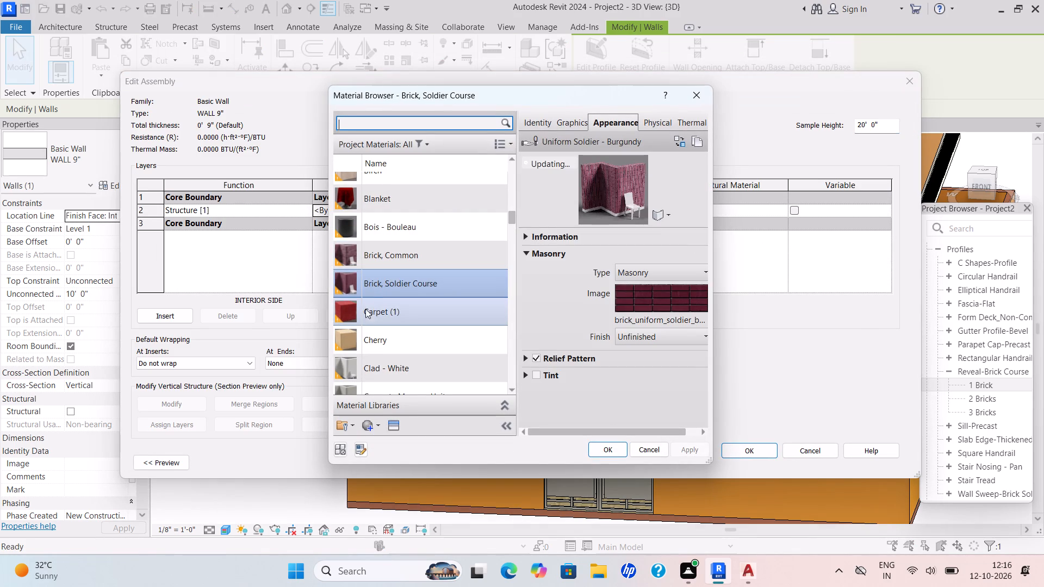
left_click(353, 311)
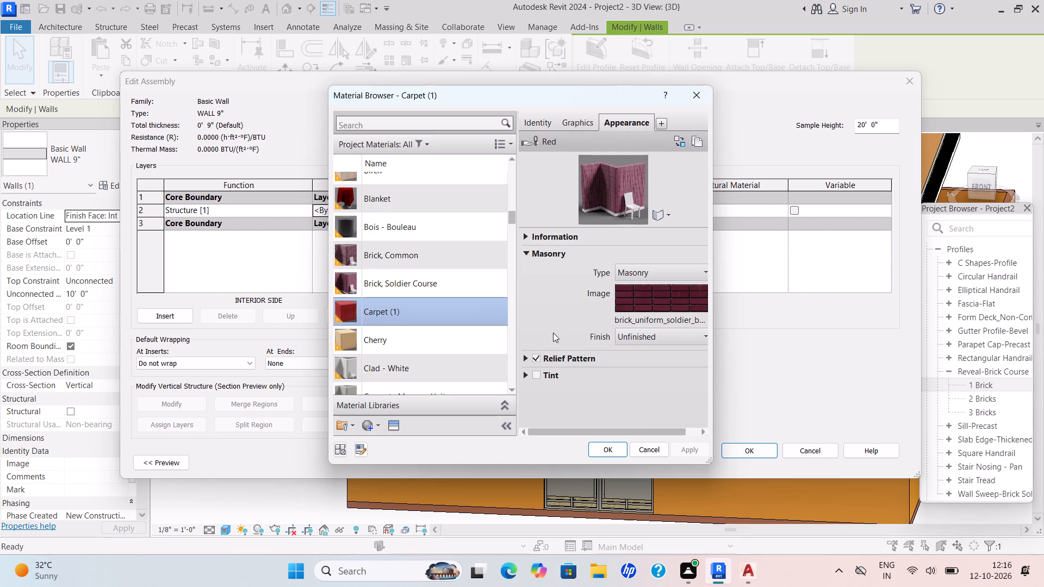
left_click(762, 449)
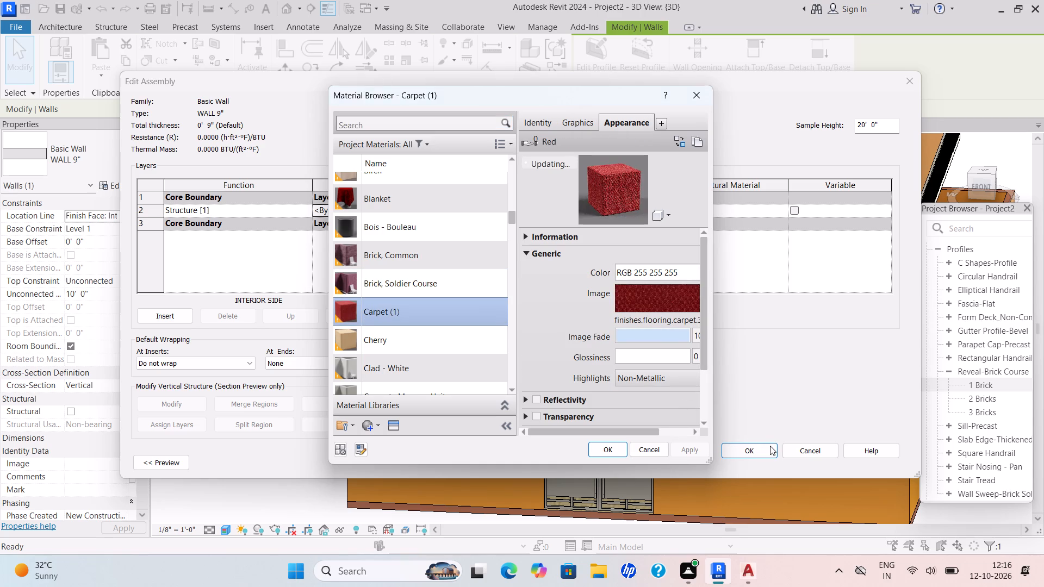
left_click(613, 458)
left_click(610, 452)
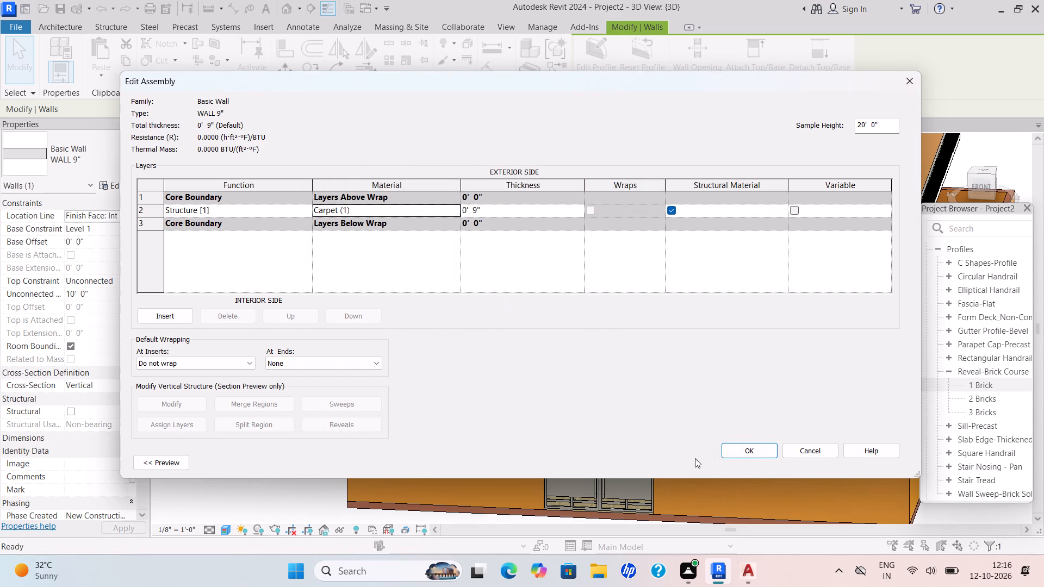
left_click(743, 448)
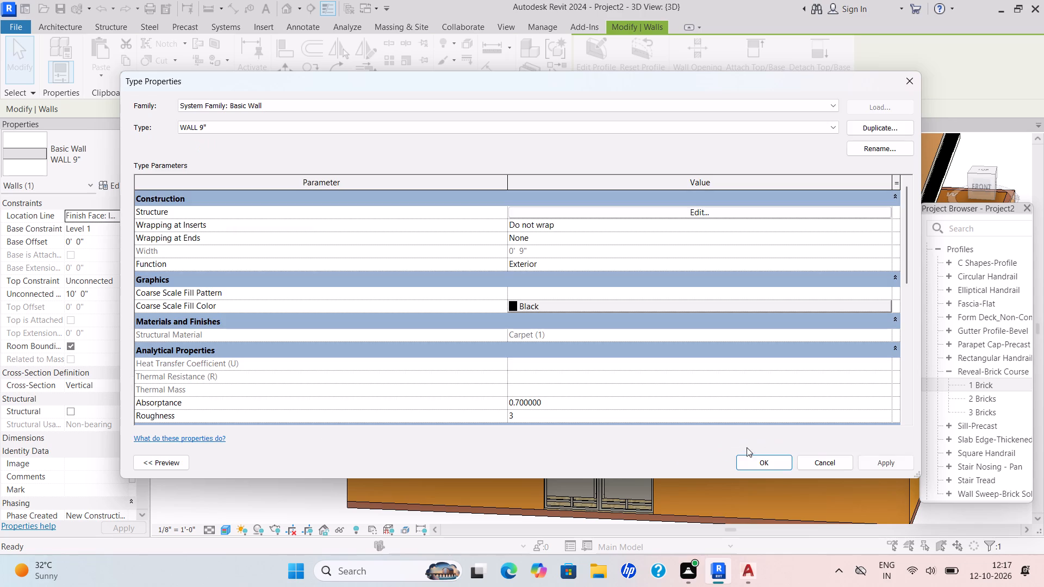
left_click(891, 466)
left_click(770, 461)
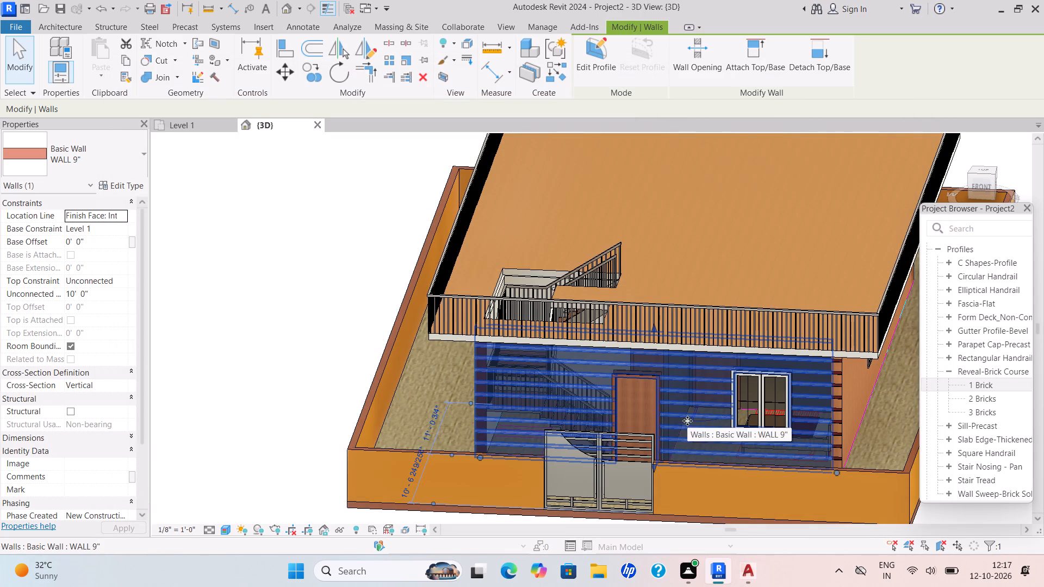
key("Escape")
Examine the reveals on the house's front wall from the front and around the left corner beside the boundary wall.
scroll(781, 405, "up", 3)
scroll(779, 404, "down", 2)
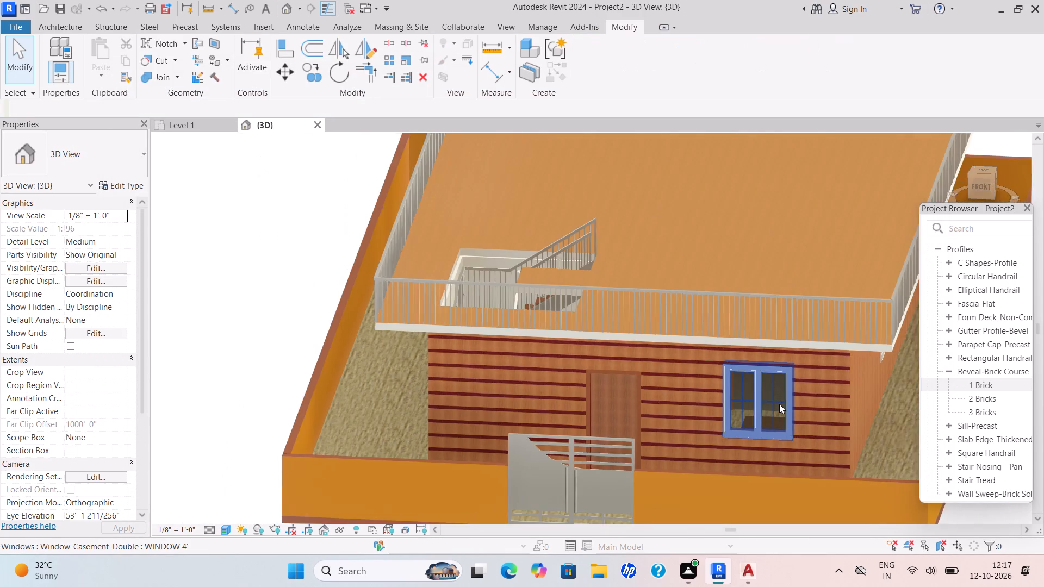
scroll(779, 404, "down", 1)
middle_click_drag(786, 404, 784, 268, "shift")
middle_click_drag(747, 395, 762, 463, "shift")
middle_click_drag(782, 460, 798, 491, "shift")
scroll(782, 460, "down", 1, "shift")
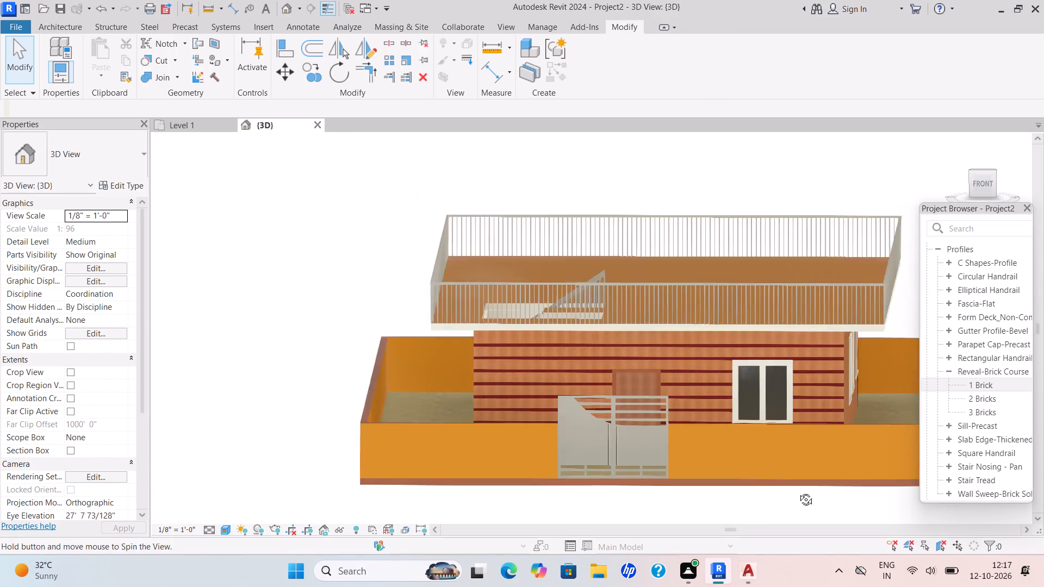
middle_click_drag(798, 491, 799, 492, "shift")
scroll(799, 459, "down", 1)
middle_click_drag(799, 459, 769, 415)
scroll(545, 477, "up", 4)
middle_click_drag(530, 483, 575, 488, "shift")
scroll(512, 442, "up", 3)
middle_click_drag(512, 442, 523, 461, "shift")
scroll(523, 461, "down", 1, "shift")
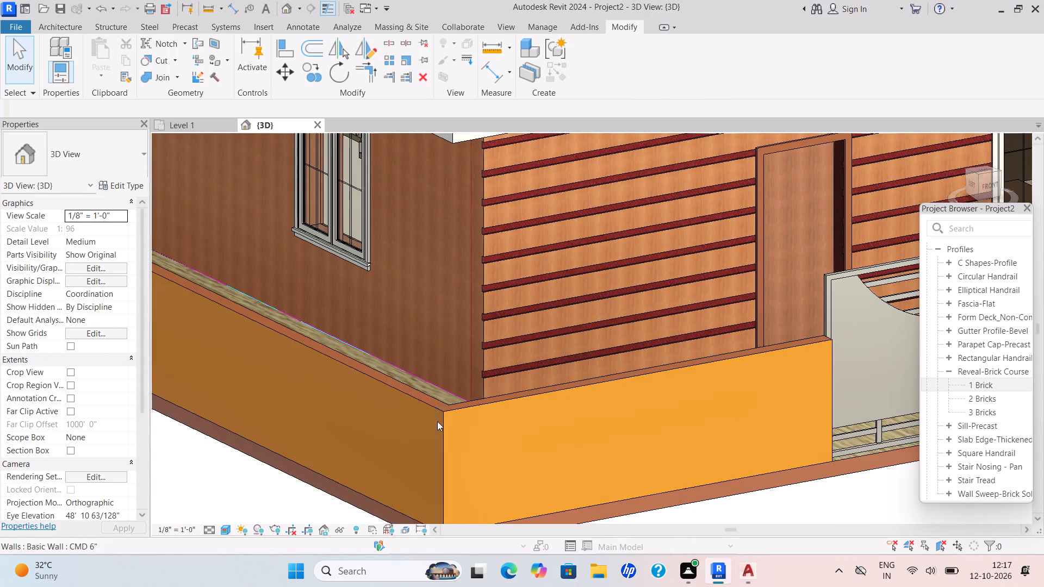
middle_click_drag(459, 435, 521, 438)
scroll(466, 437, "down", 1, "shift")
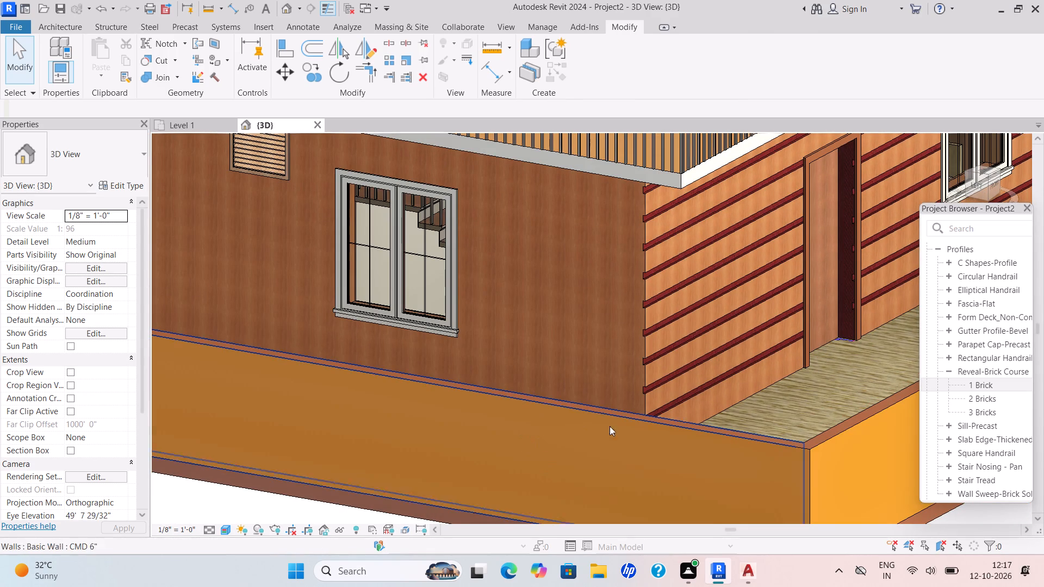
left_click(686, 419)
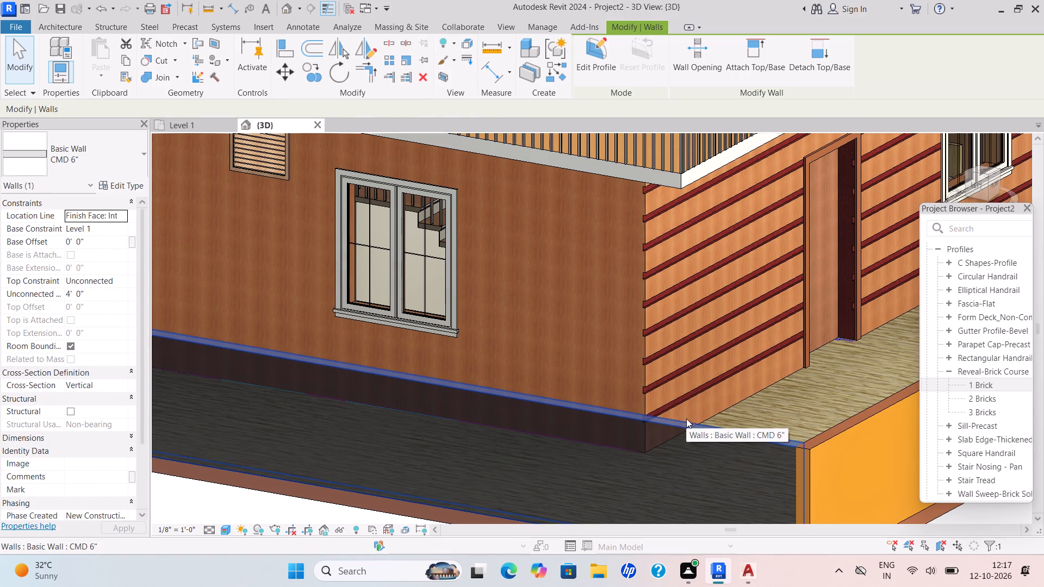
key("Escape")
scroll(701, 399, "down", 4)
scroll(759, 446, "down", 1)
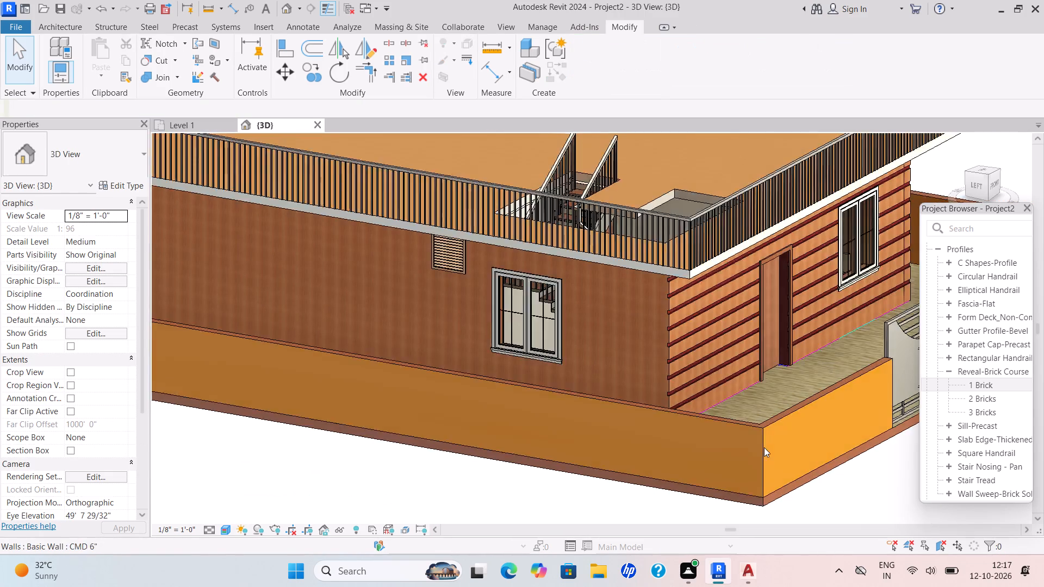
Place a horizontal wall reveal along the lower part of the boundary wall's outer face on the house's left side.
middle_click_drag(766, 447, 846, 415, "shift")
left_click(60, 29)
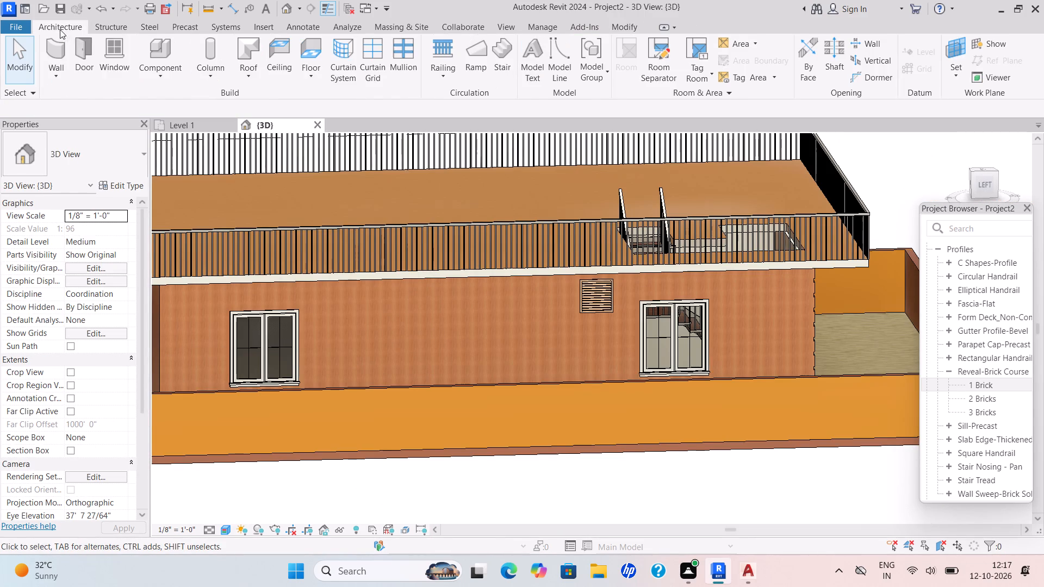
left_click(58, 75)
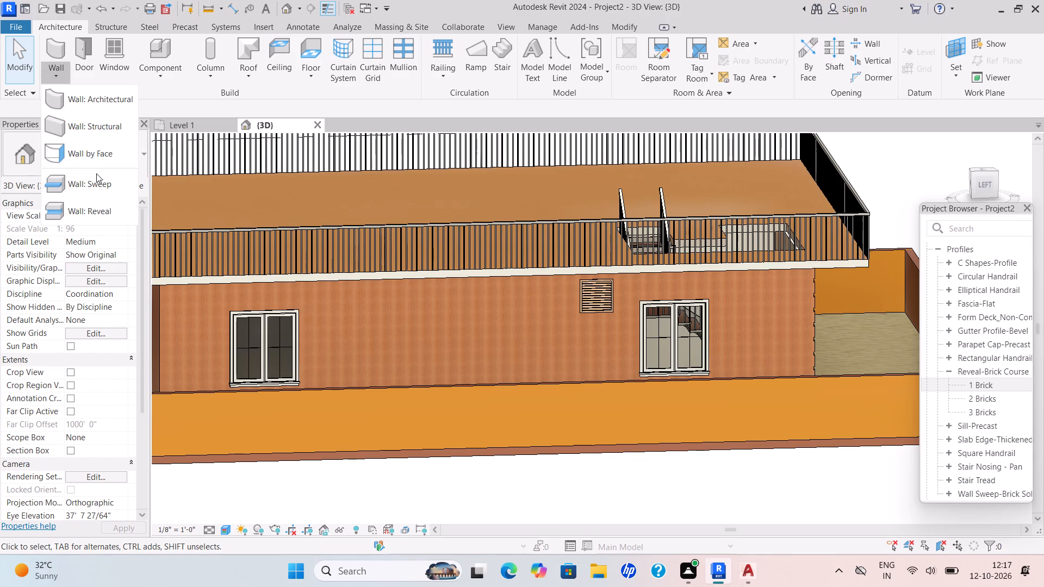
left_click(97, 209)
scroll(246, 435, "down", 4)
middle_click_drag(246, 435, 247, 392)
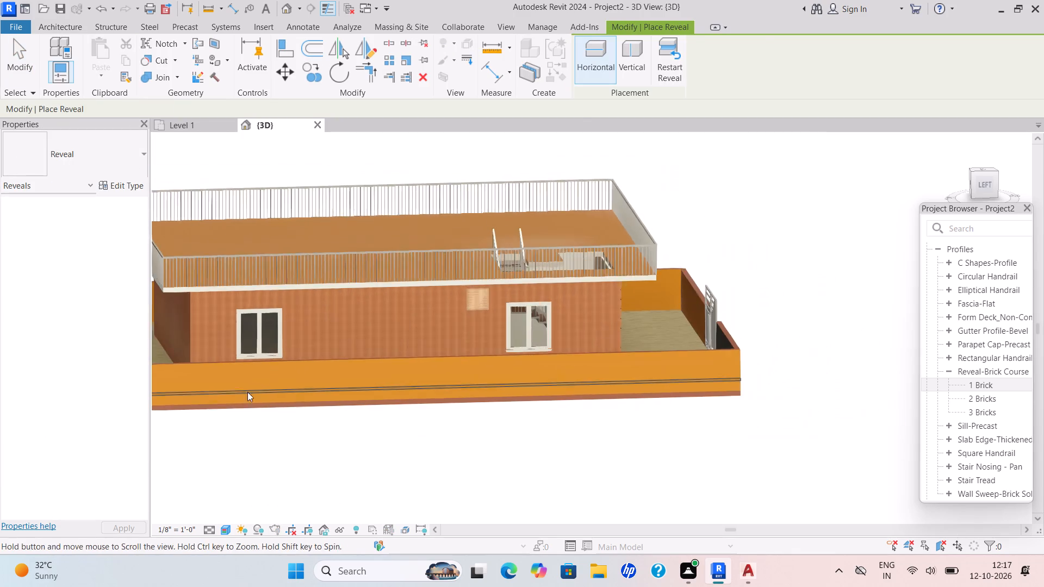
scroll(252, 392, "up", 4)
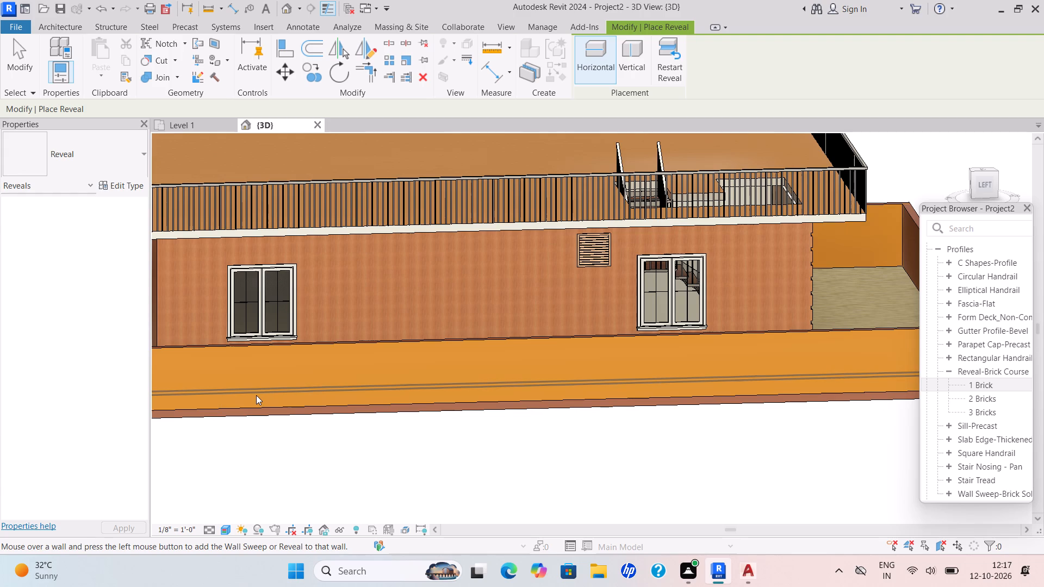
left_click(256, 395)
scroll(351, 397, "up", 3)
key("Escape")
key("Escape")
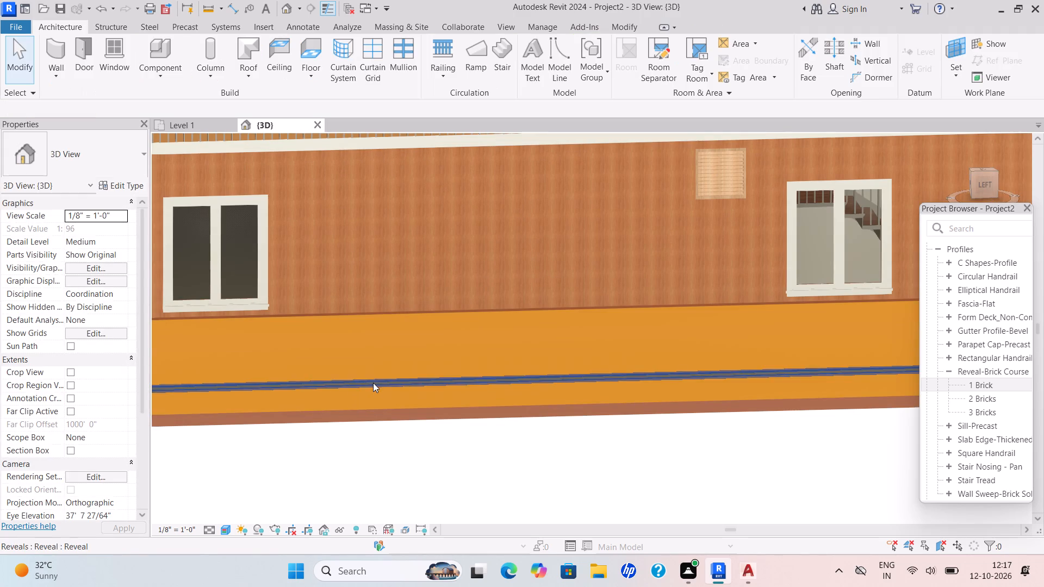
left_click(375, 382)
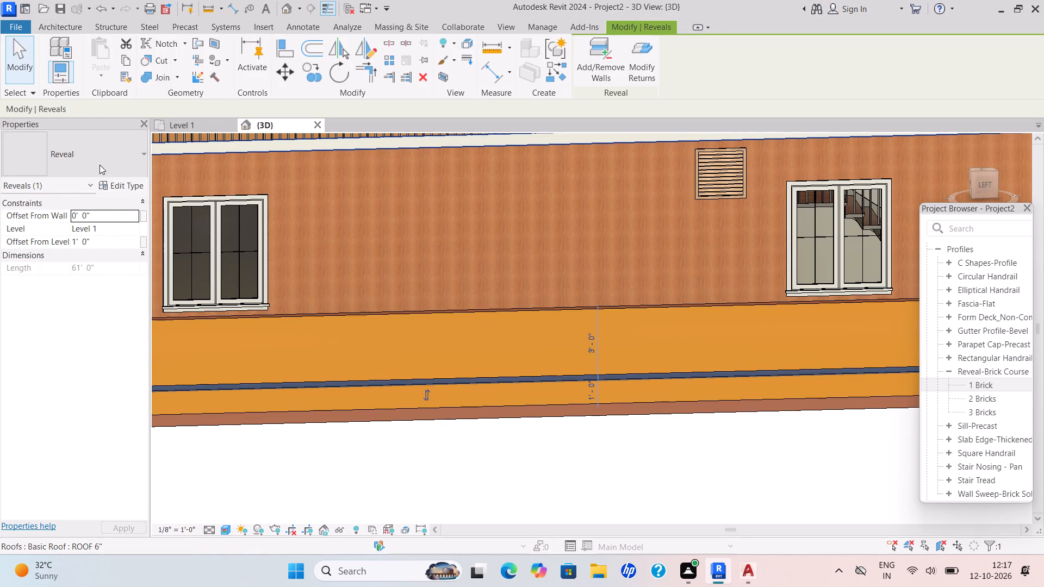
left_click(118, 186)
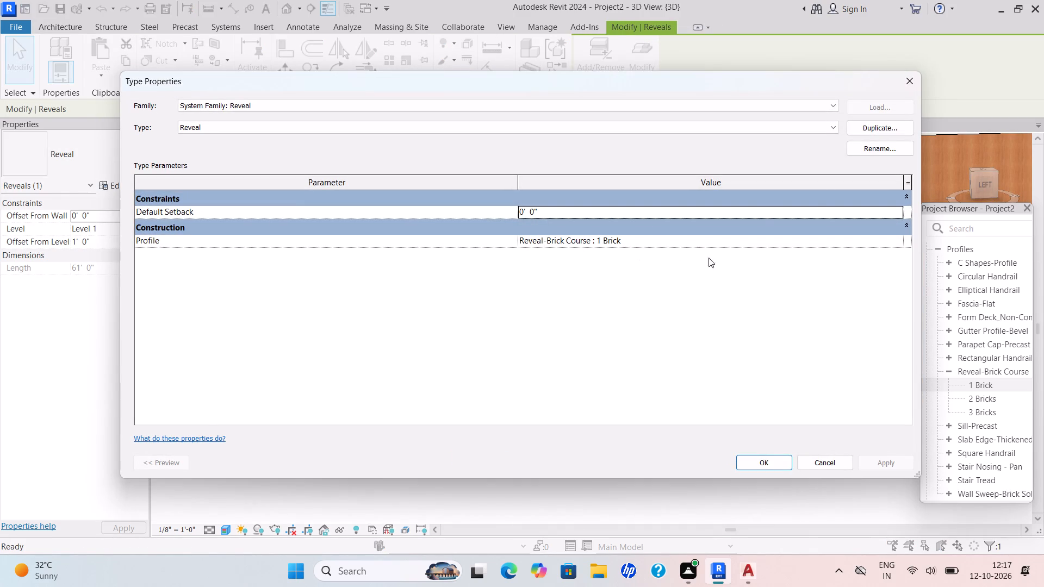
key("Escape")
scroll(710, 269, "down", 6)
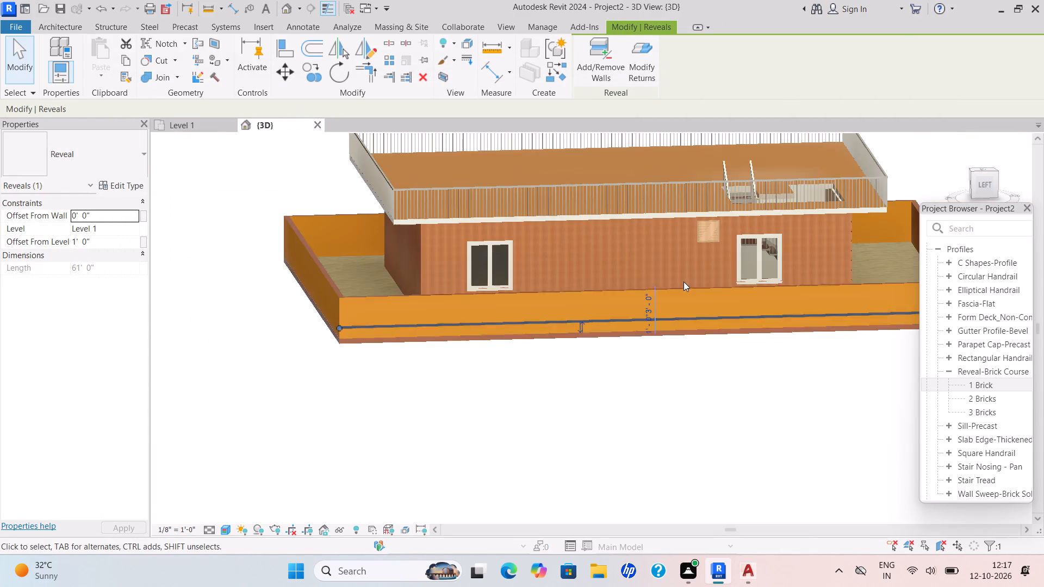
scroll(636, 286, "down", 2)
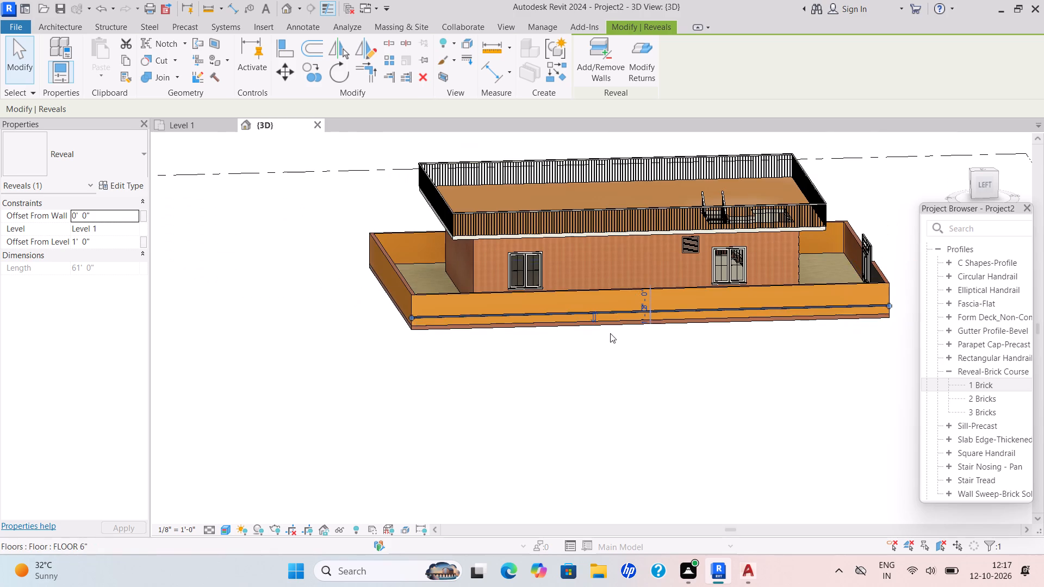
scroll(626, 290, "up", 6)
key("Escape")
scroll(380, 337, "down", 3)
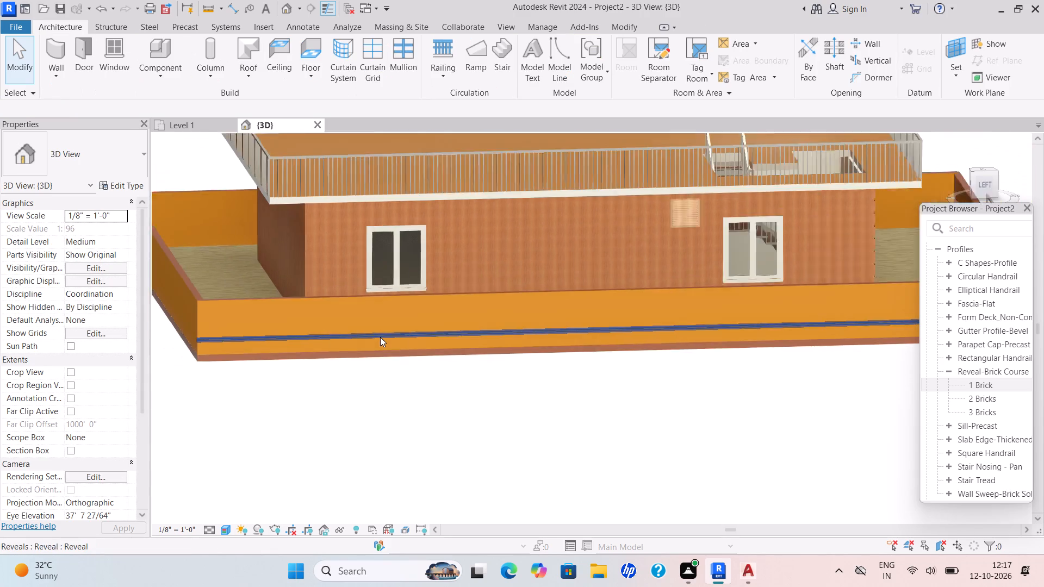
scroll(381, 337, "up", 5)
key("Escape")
Add the back boundary wall to the left boundary wall's reveal with Add/Remove Walls so it continues around the corner.
left_click(390, 332)
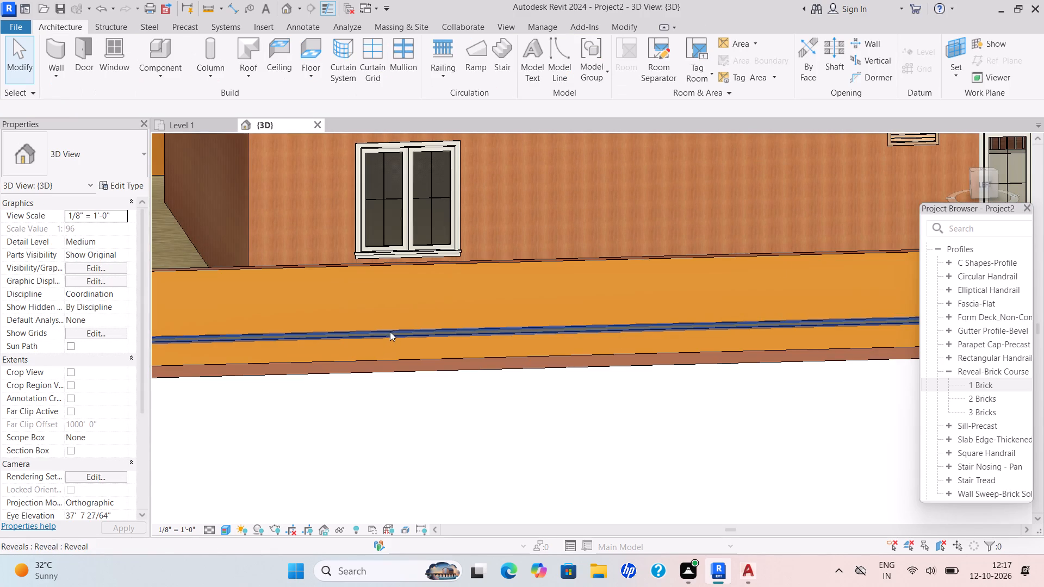
scroll(237, 279, "down", 5)
scroll(282, 292, "down", 3)
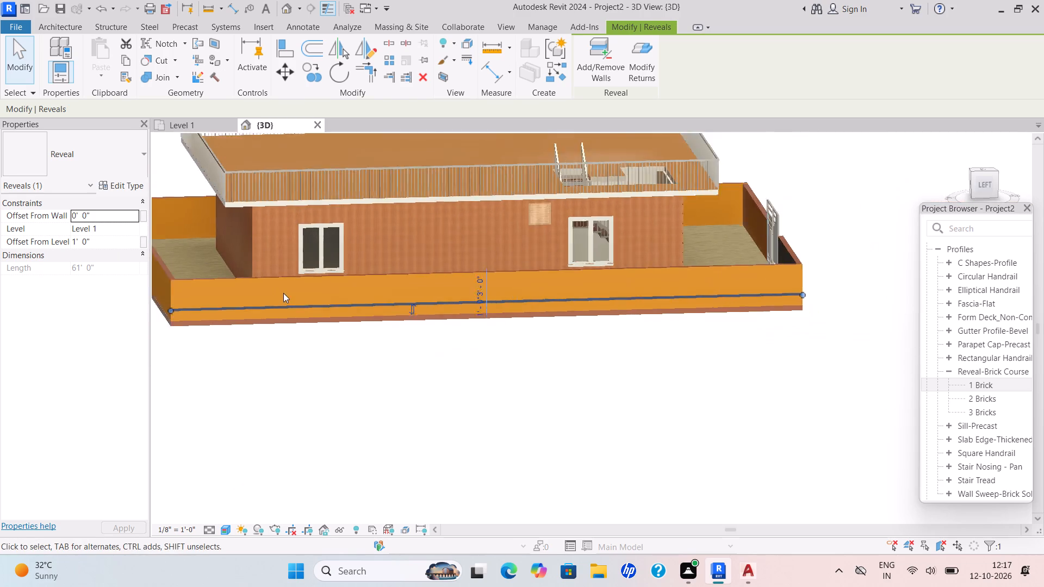
scroll(283, 293, "down", 1)
left_click(591, 61)
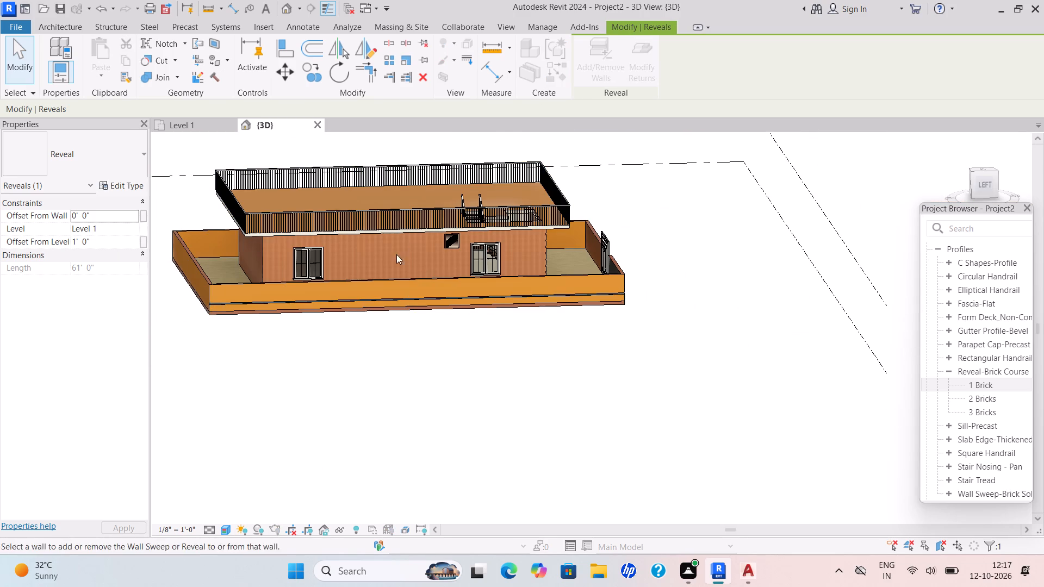
scroll(322, 284, "down", 1)
middle_click_drag(324, 288, 461, 289, "shift")
scroll(335, 344, "up", 4)
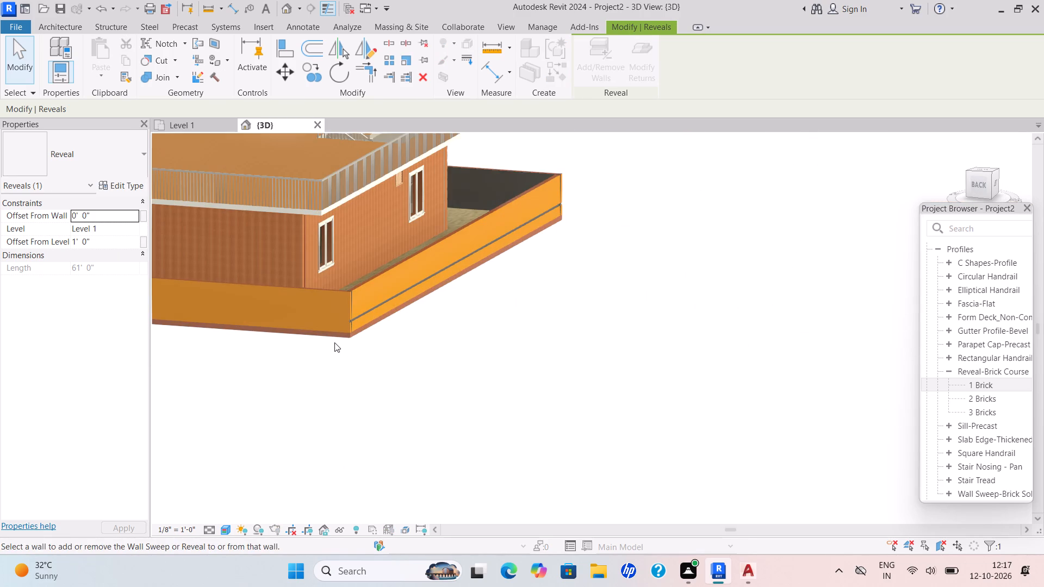
middle_click_drag(334, 342, 402, 338)
middle_click_drag(404, 328, 420, 322, "shift")
scroll(427, 312, "up", 3)
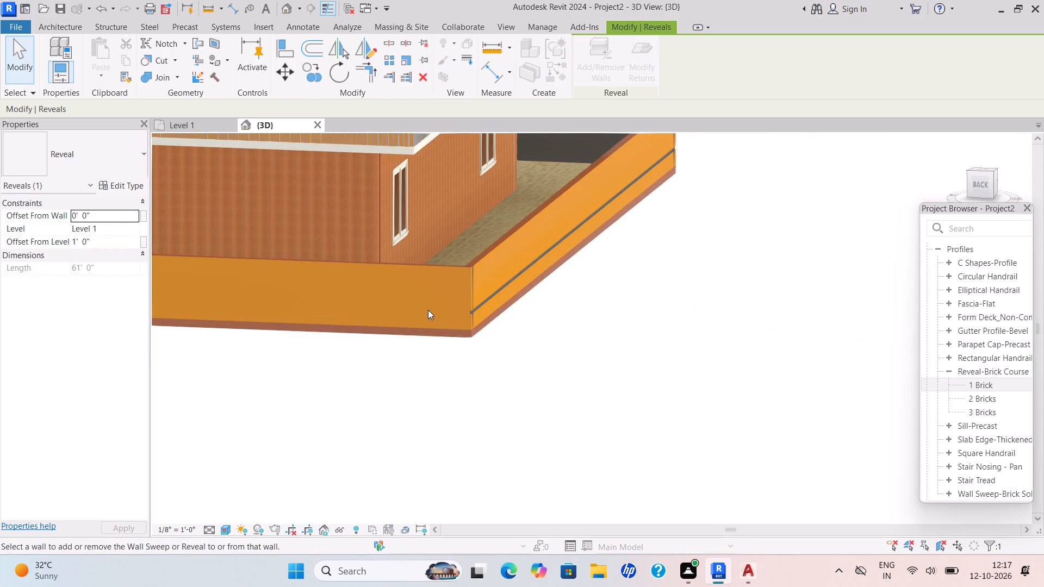
left_click(446, 328)
scroll(449, 325, "down", 2)
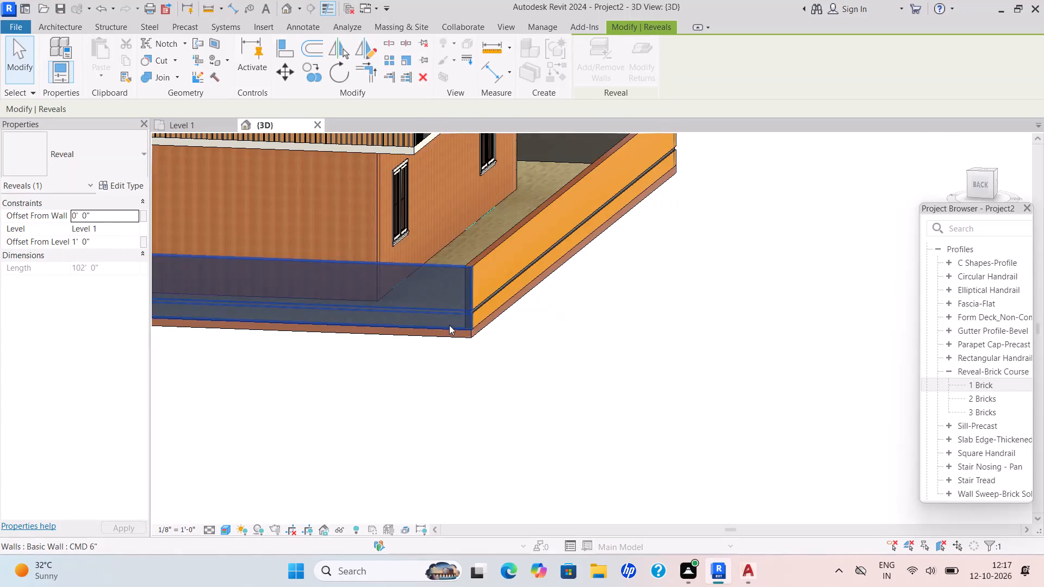
scroll(449, 325, "down", 3)
key("Escape")
Add the right side boundary wall to the same reveal with Add/Remove Walls, continuing it around the back corner.
scroll(397, 323, "down", 1)
middle_click_drag(397, 323, 465, 322)
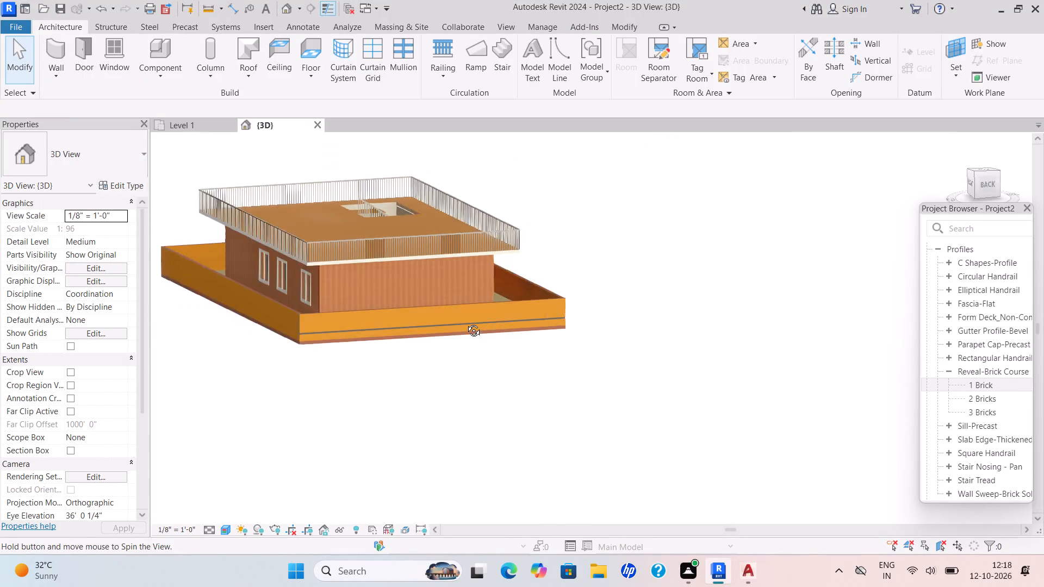
middle_click_drag(465, 322, 523, 310)
scroll(437, 314, "up", 10)
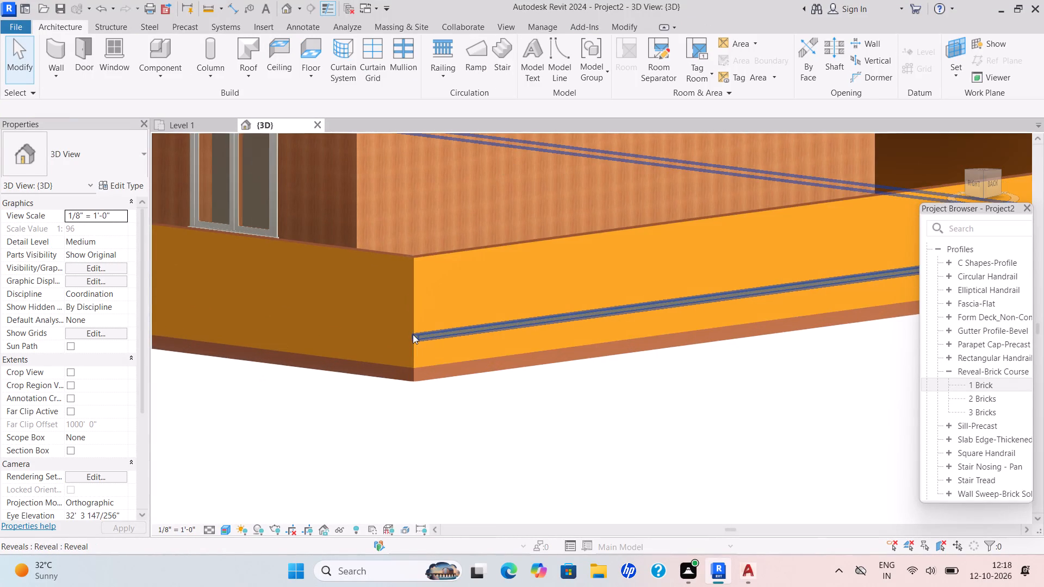
left_click(413, 334)
scroll(428, 336, "down", 1)
middle_click_drag(432, 338, 507, 357, "shift")
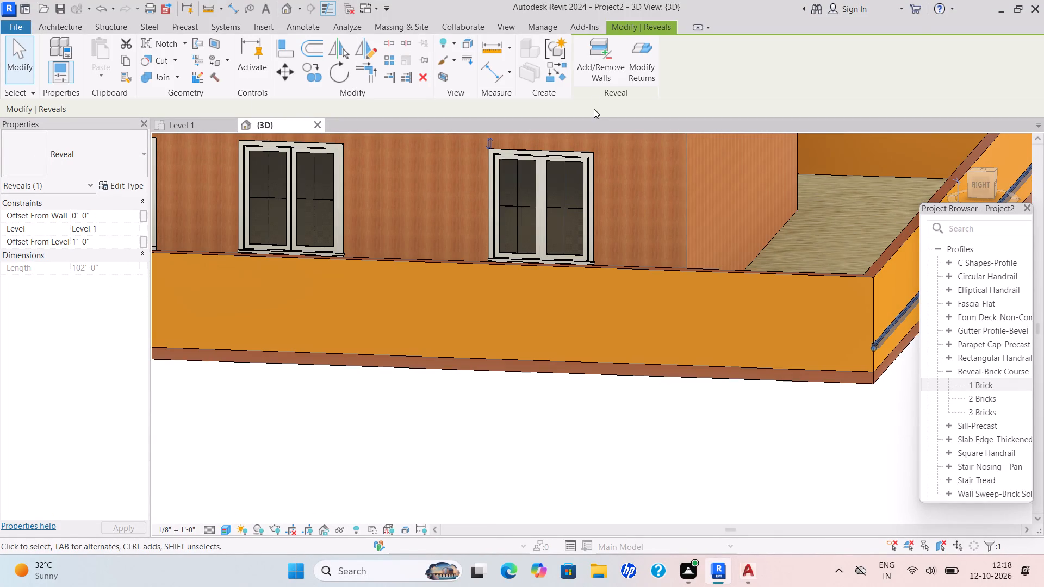
left_click(581, 73)
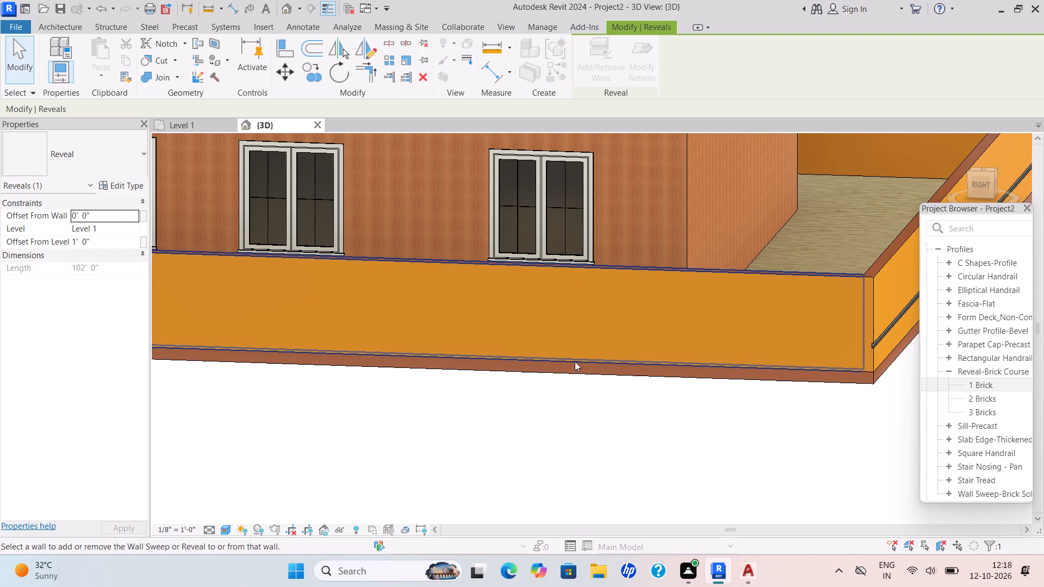
left_click(575, 361)
scroll(578, 363, "down", 4)
middle_click_drag(604, 374, 427, 404, "shift")
scroll(562, 415, "down", 2)
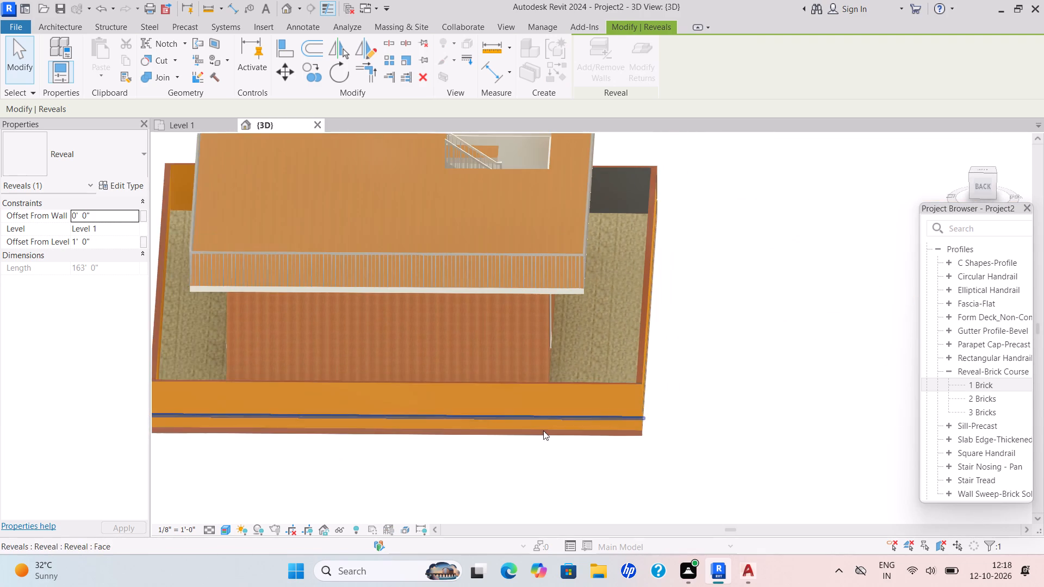
middle_click_drag(543, 430, 415, 438)
key("Escape")
Copy the boundary wall reveal upward twice at 1' spacing, making three parallel horizontal reveals.
middle_click_drag(516, 423, 379, 398, "shift")
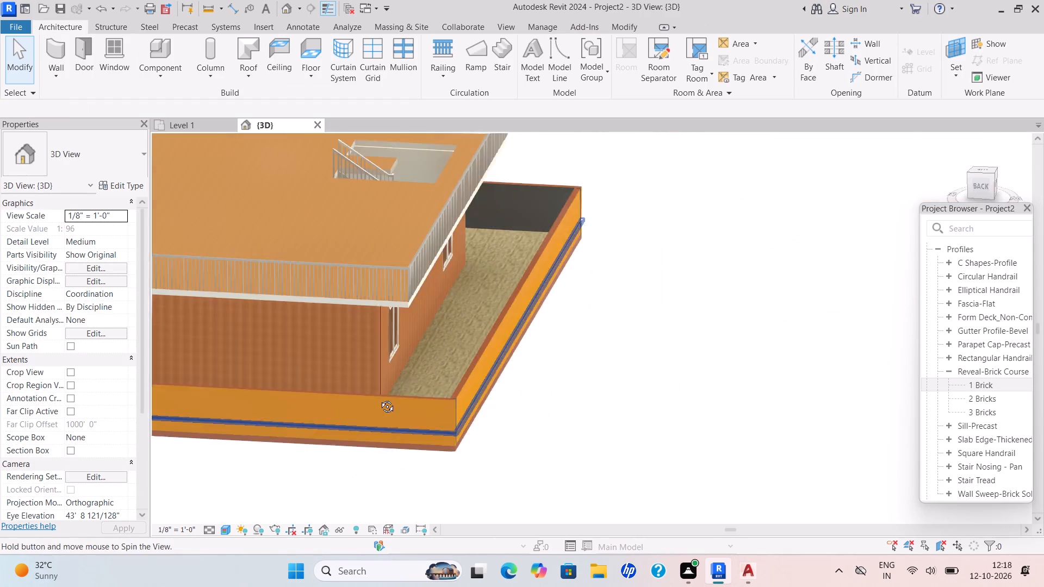
middle_click_drag(379, 398, 368, 390, "shift")
scroll(699, 328, "up", 3)
middle_click_drag(723, 322, 674, 326, "shift")
scroll(573, 395, "up", 4)
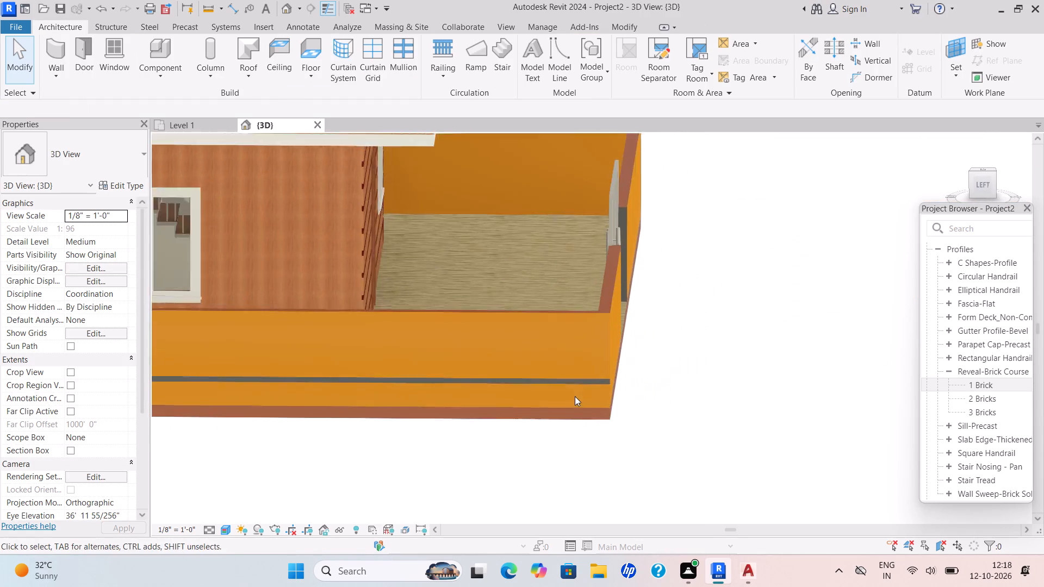
key("Escape")
left_click(609, 376)
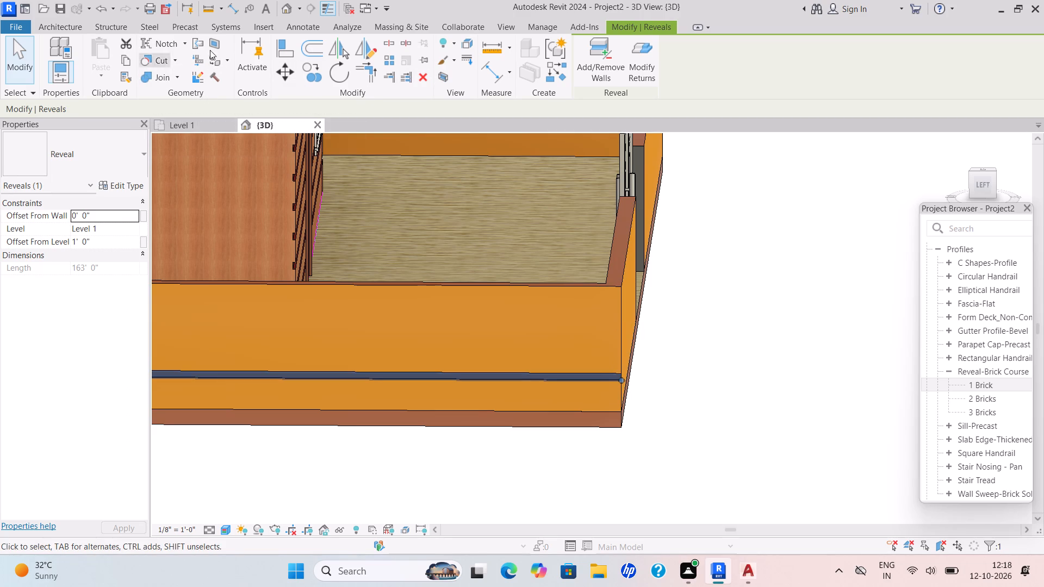
left_click(313, 76)
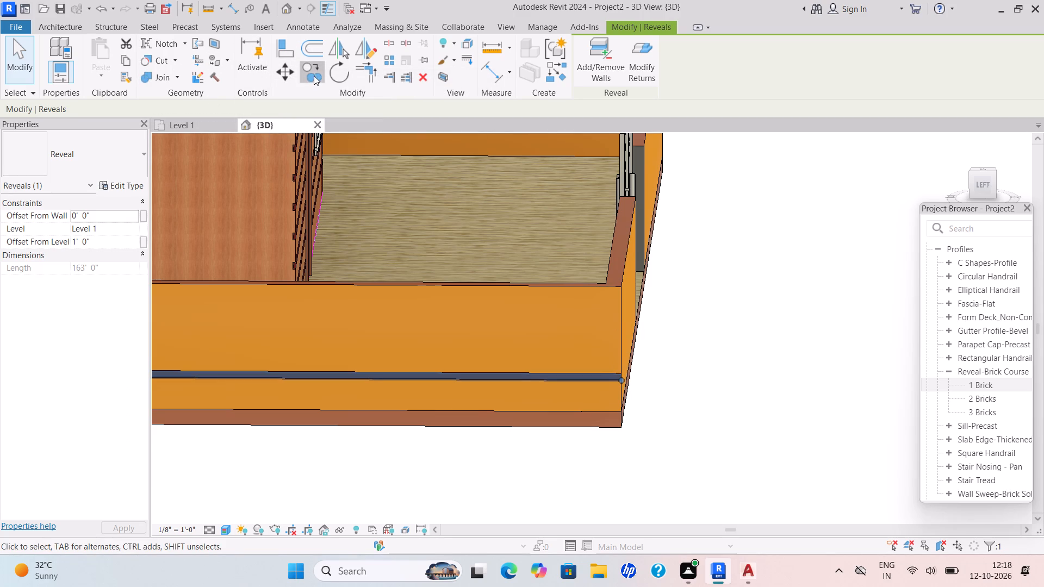
left_click(619, 371)
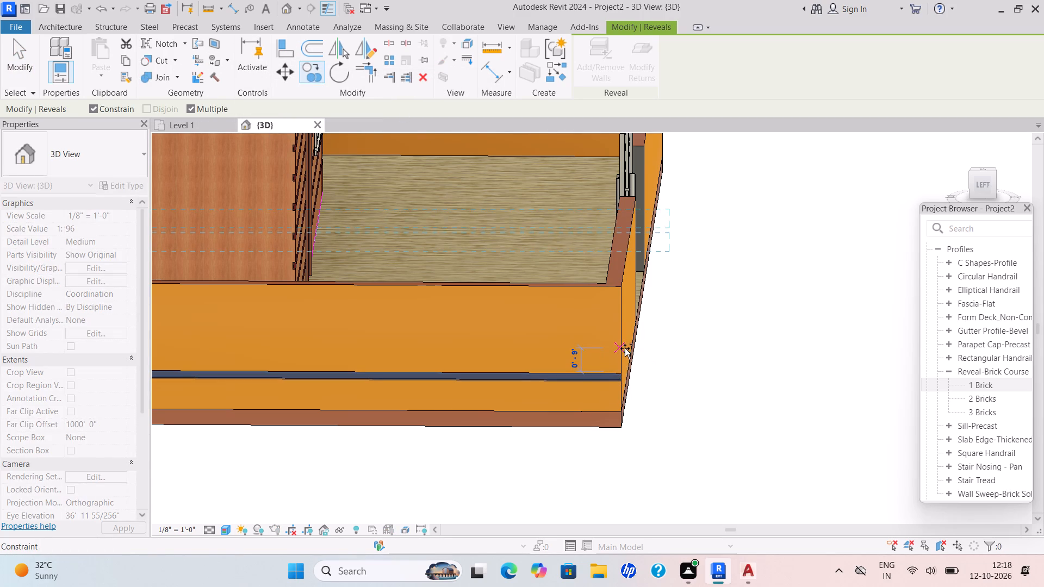
type("1'")
key("Return")
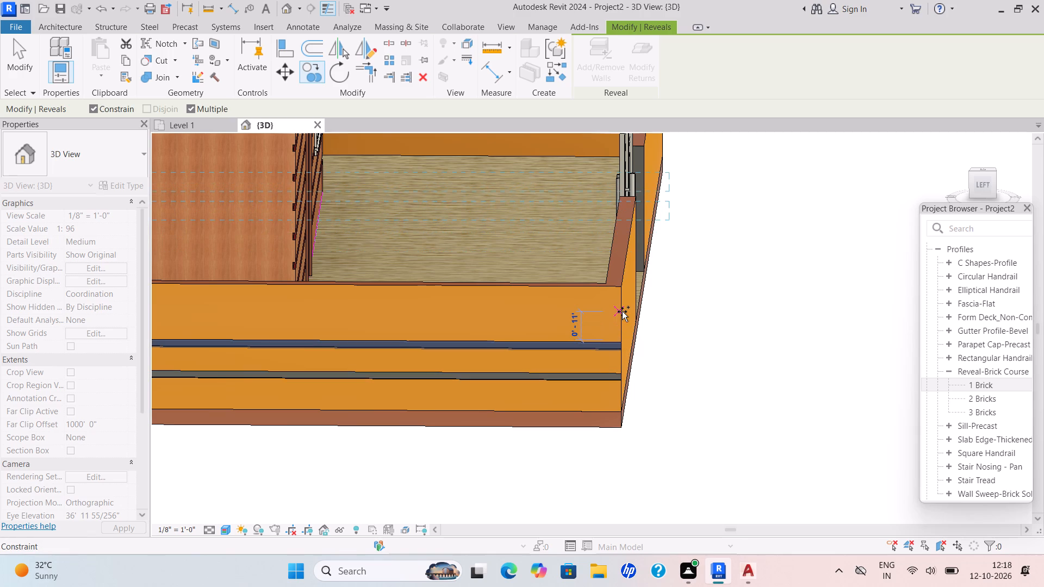
type("1'")
key("Return")
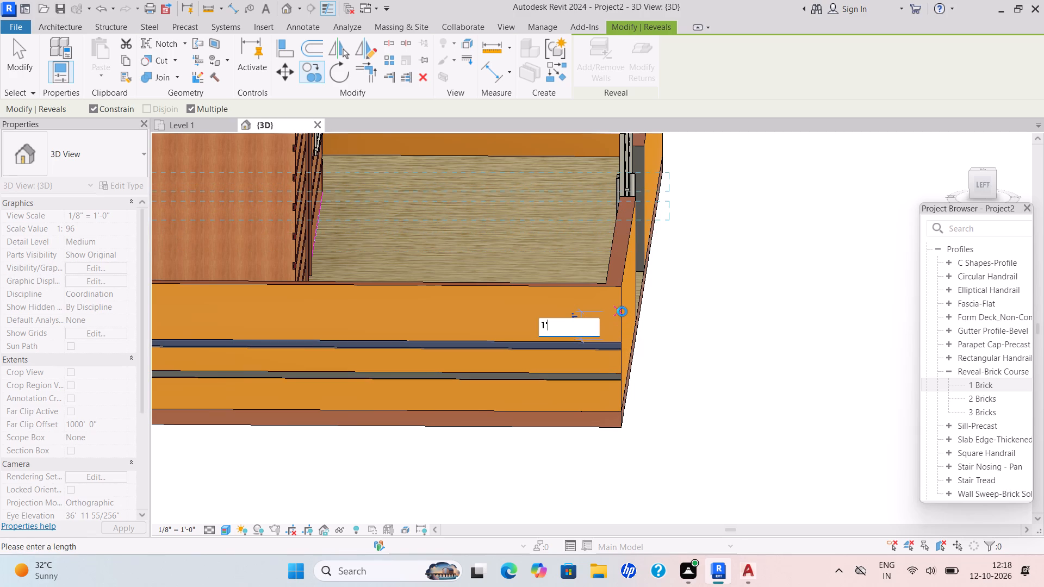
key("Escape")
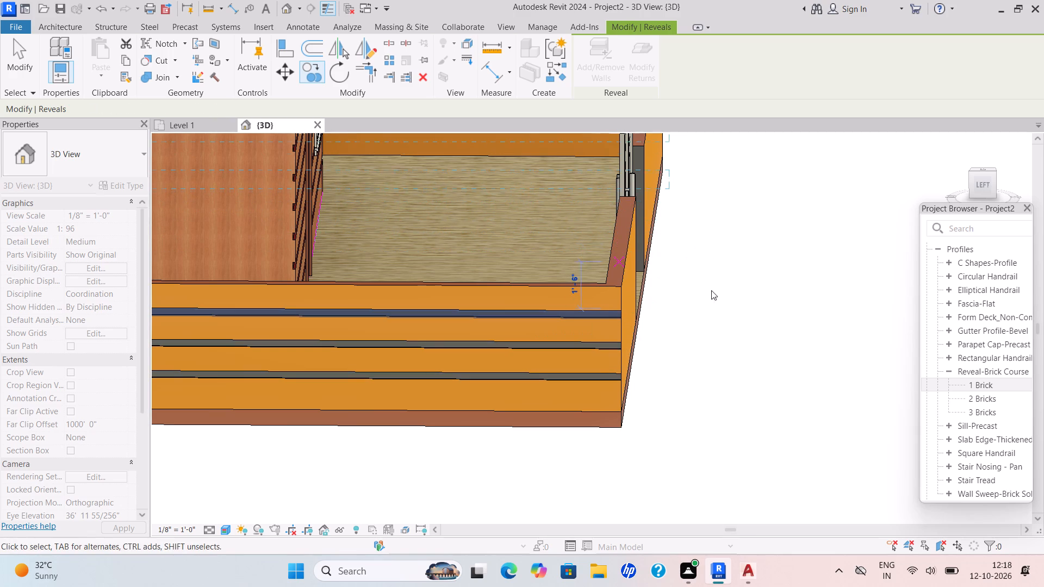
scroll(675, 342, "down", 5)
key("Escape")
Set the Structure layer material of the right boundary wall's CMD 6" type to Carpet (1).
scroll(663, 367, "down", 5)
middle_click_drag(666, 388, 603, 370, "shift")
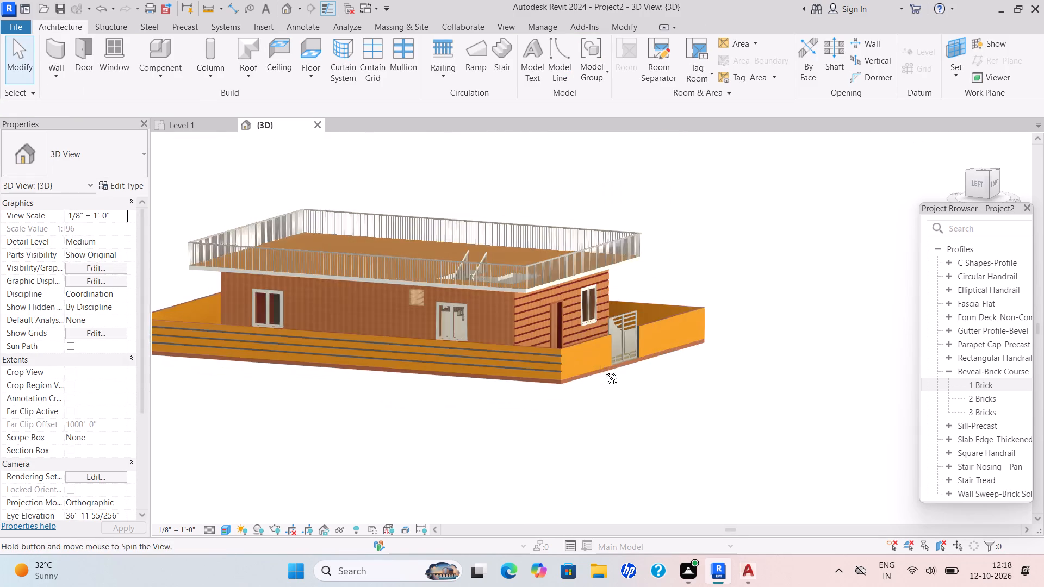
middle_click_drag(603, 370, 602, 370, "shift")
middle_click_drag(624, 345, 502, 392, "shift")
scroll(623, 349, "up", 1, "shift")
scroll(640, 363, "up", 1)
middle_click_drag(631, 373, 538, 366, "shift")
scroll(388, 385, "up", 1)
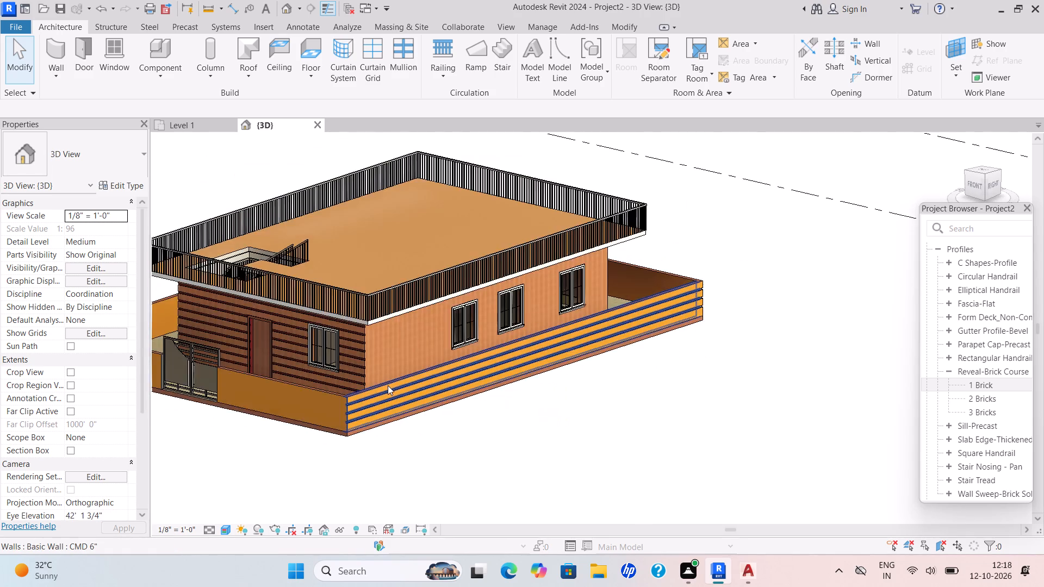
scroll(388, 385, "up", 2)
left_click(388, 385)
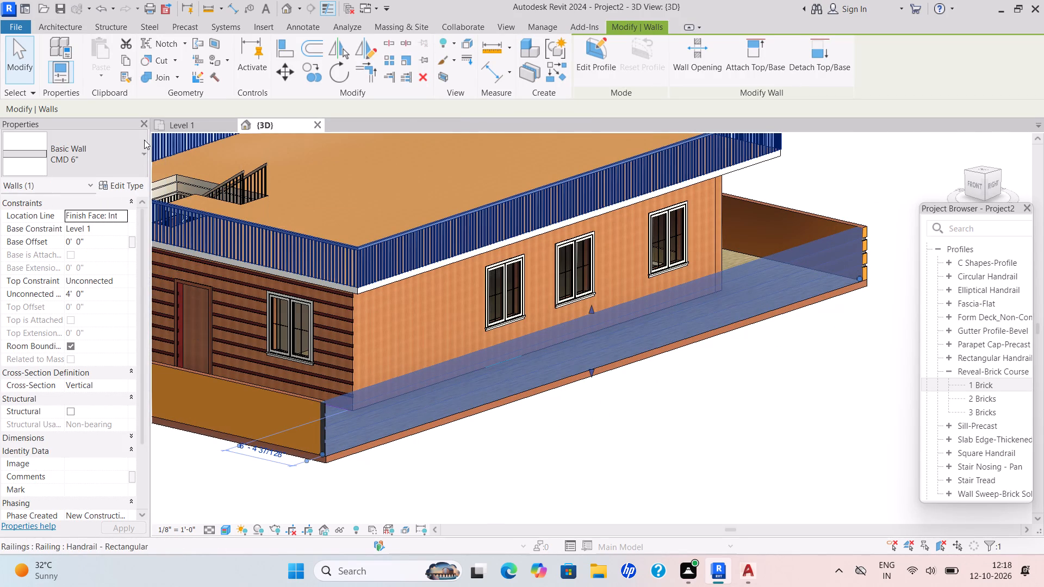
left_click(136, 177)
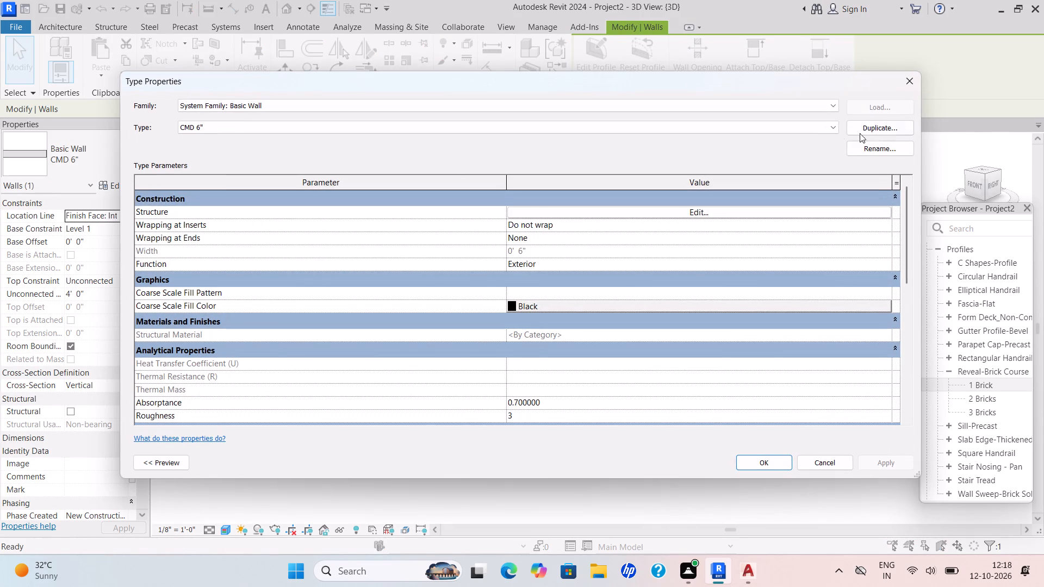
left_click(689, 210)
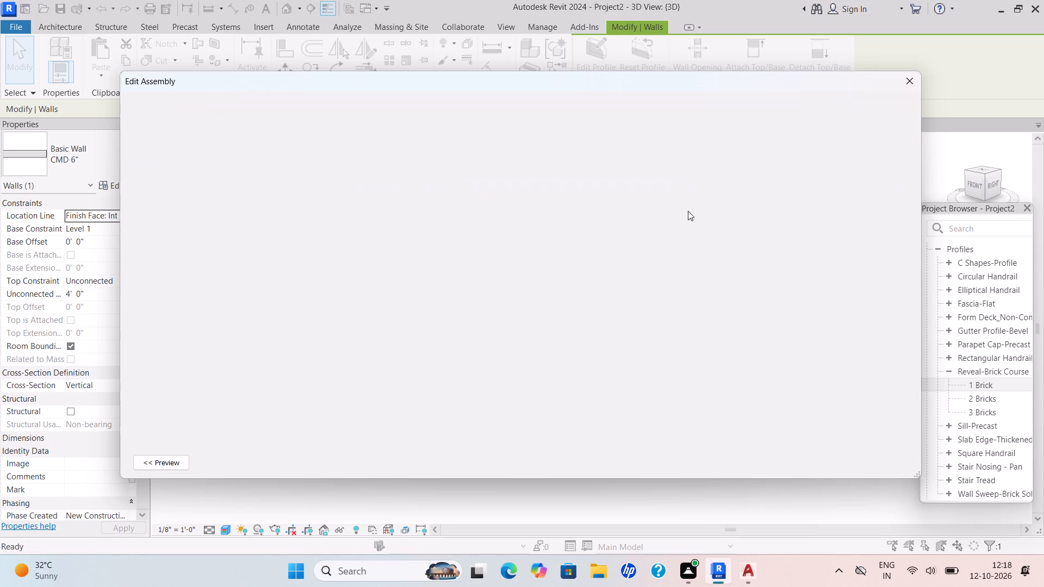
left_click(446, 203)
left_click(454, 209)
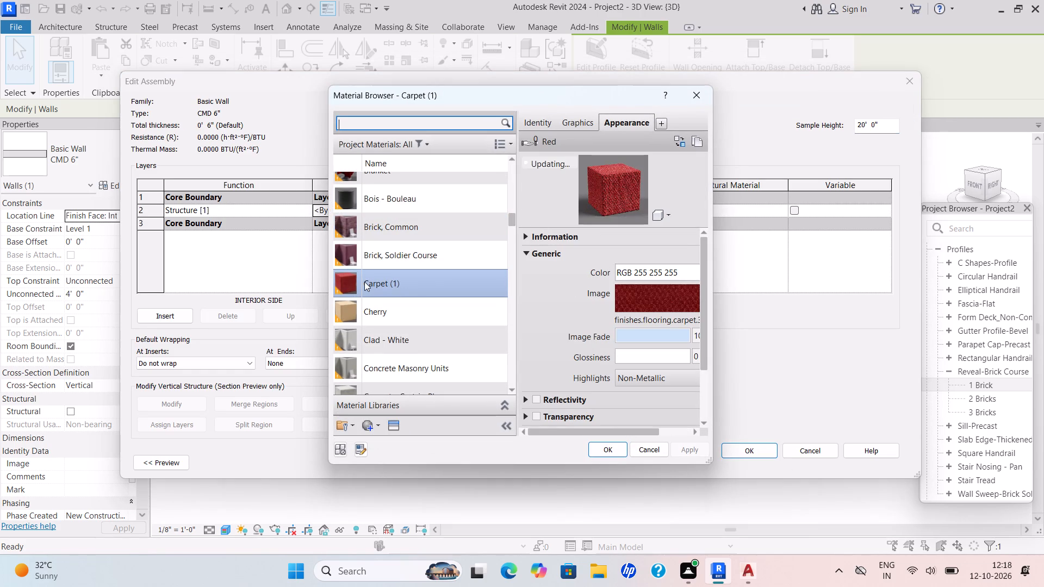
left_click(364, 282)
left_click(611, 449)
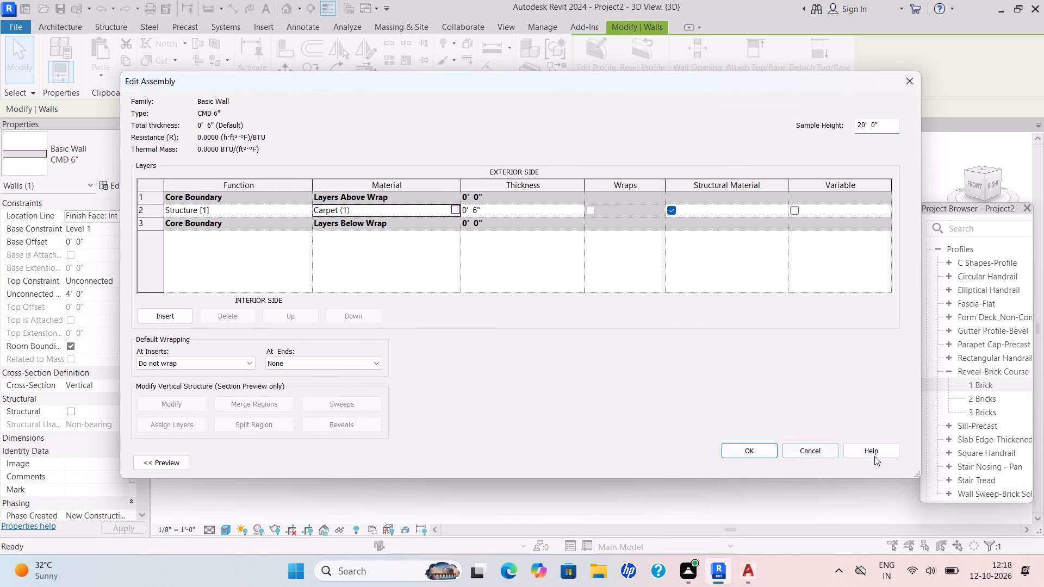
left_click(755, 451)
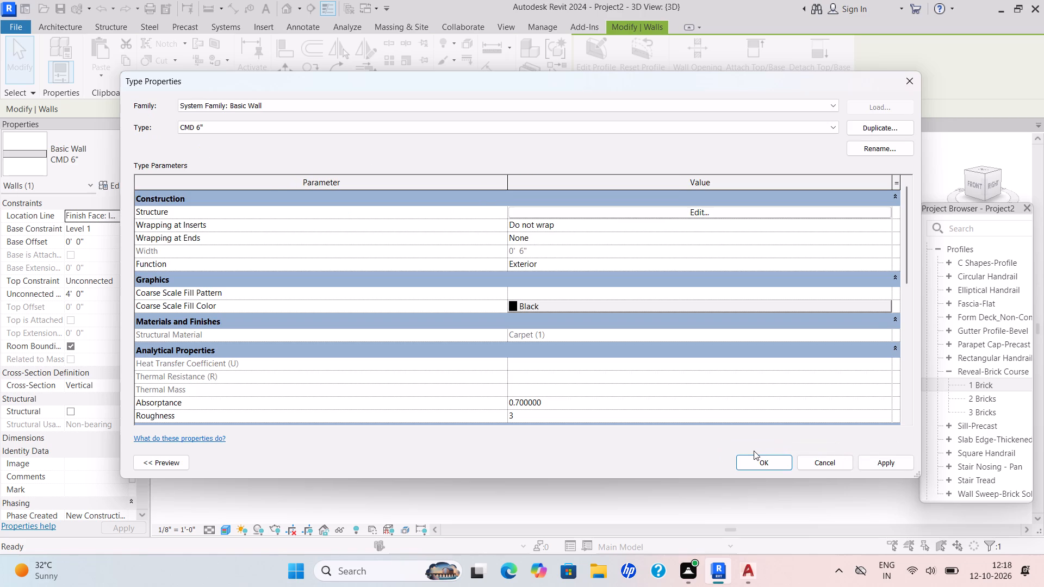
left_click(890, 468)
left_click(762, 459)
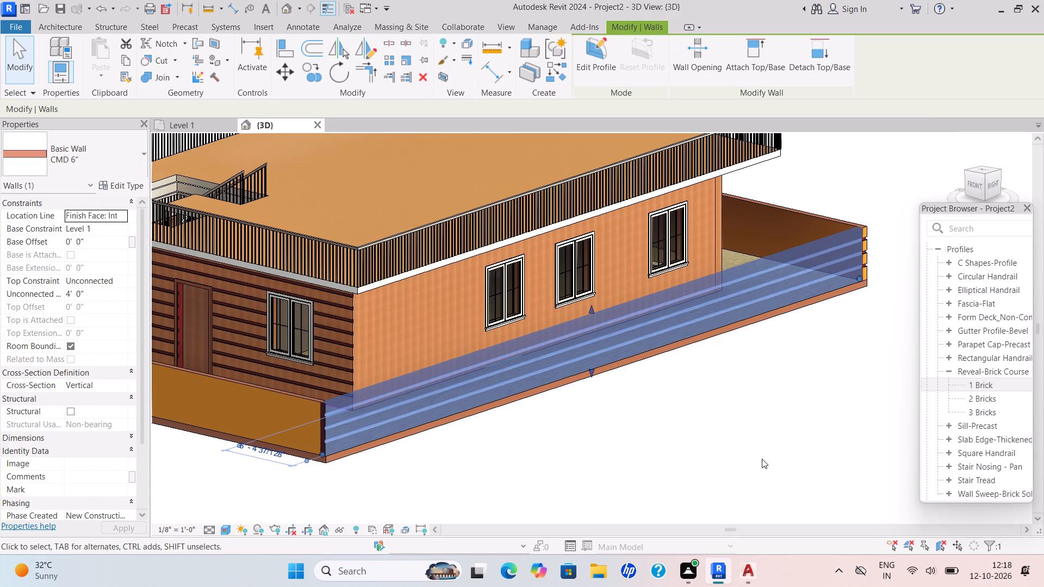
key("Escape")
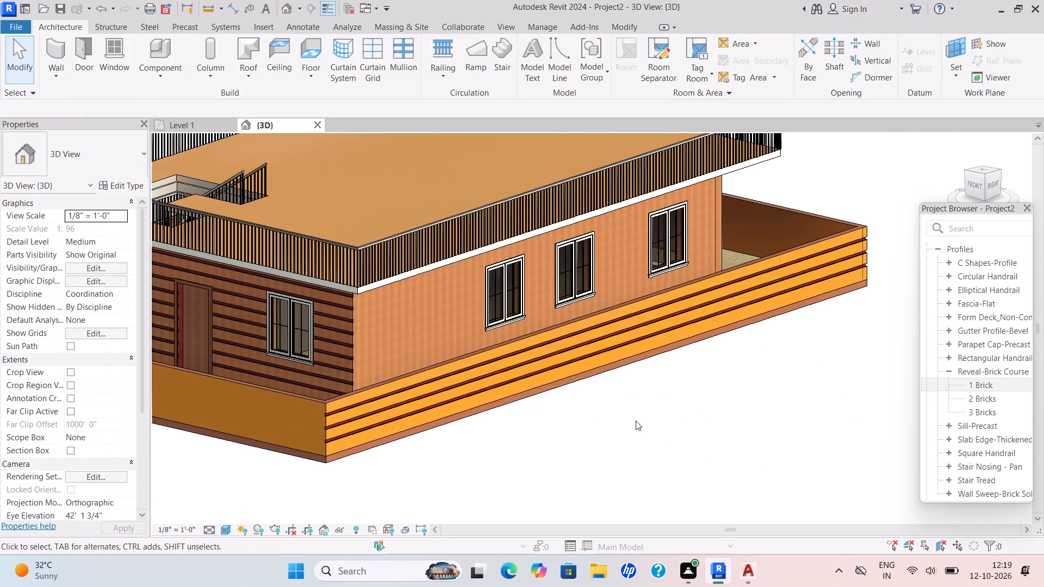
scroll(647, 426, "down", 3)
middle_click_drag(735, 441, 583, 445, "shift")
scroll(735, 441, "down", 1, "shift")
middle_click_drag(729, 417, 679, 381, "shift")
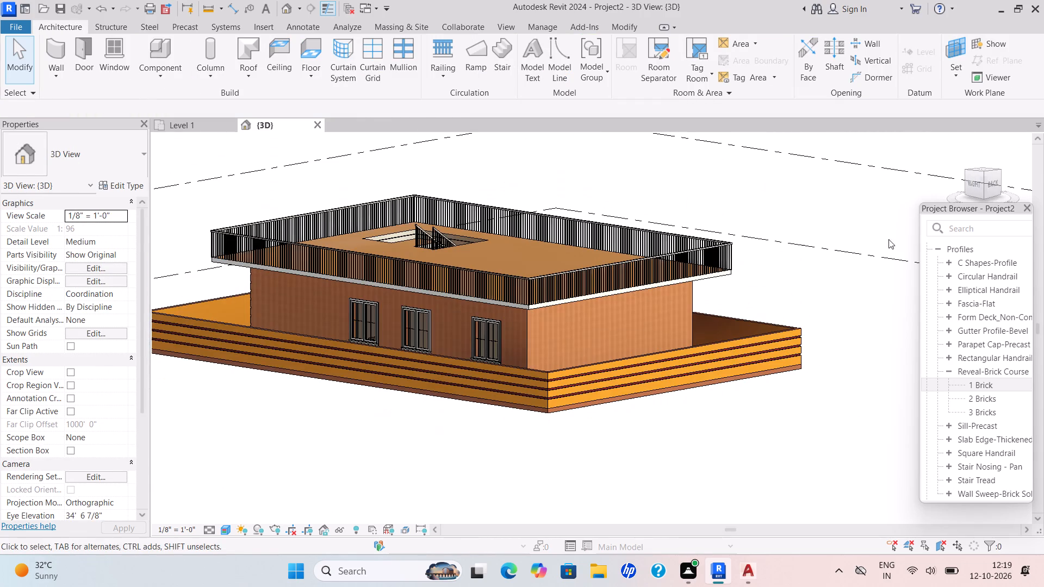
Open the South elevation view of the house.
scroll(1016, 436, "down", 2)
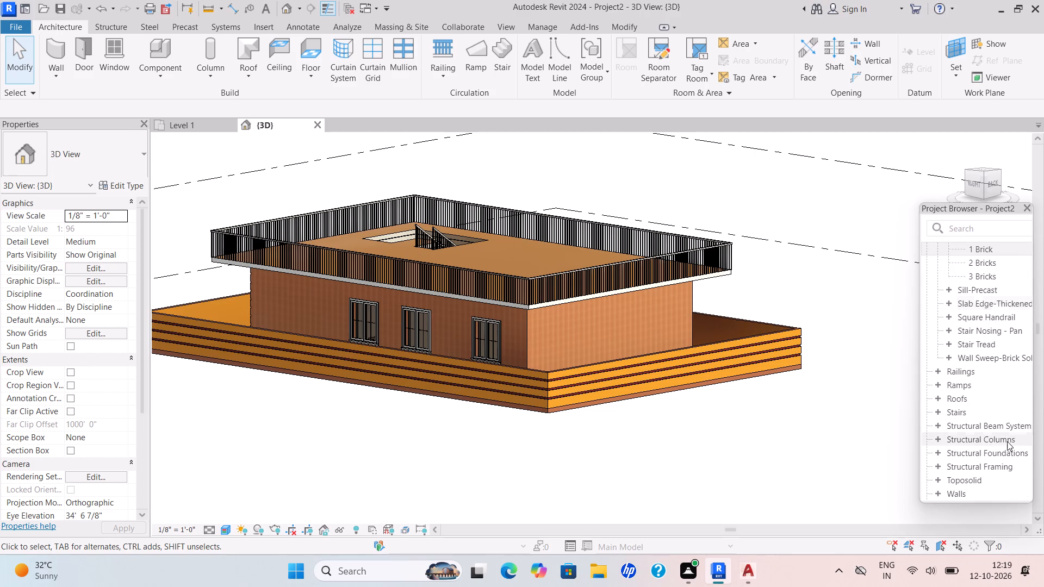
scroll(1006, 442, "up", 12)
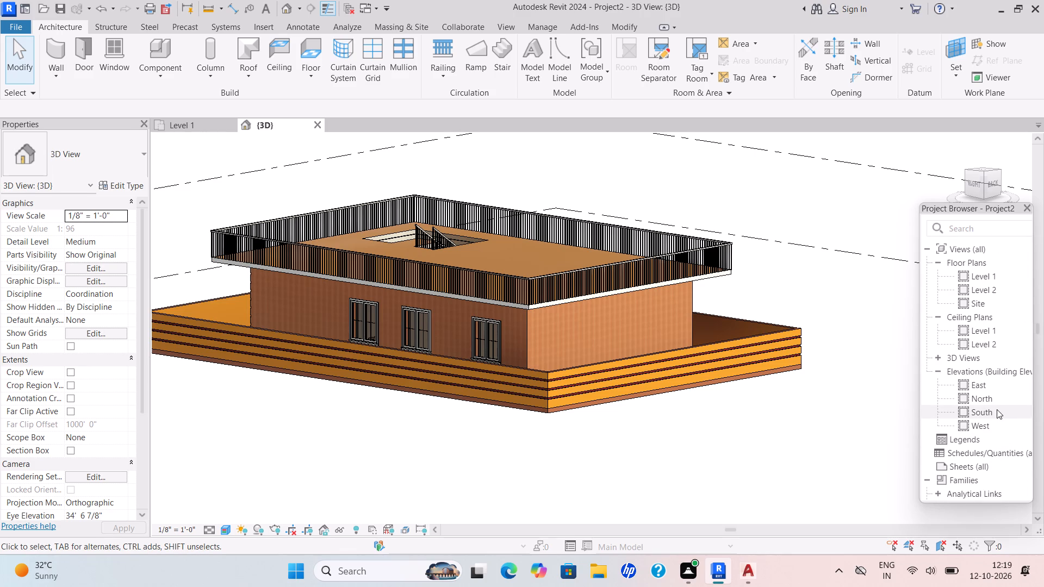
double_click(986, 418)
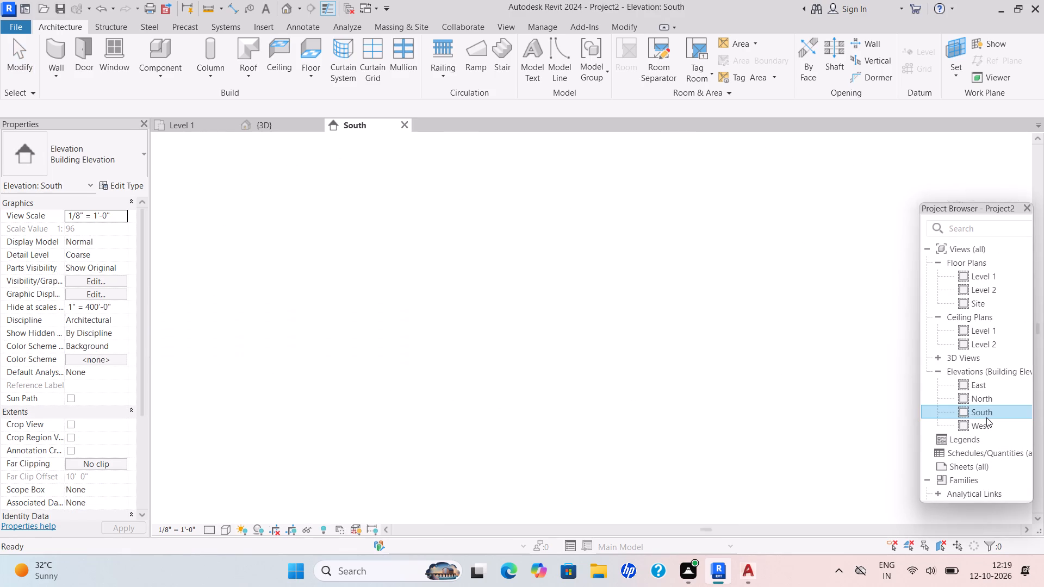
scroll(726, 326, "down", 5)
middle_click_drag(729, 308, 586, 378)
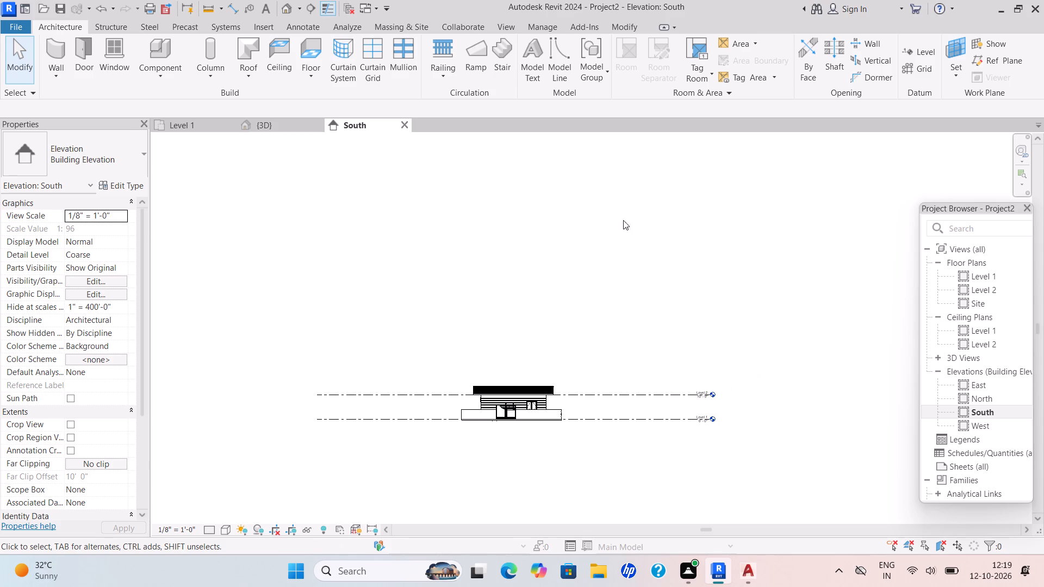
Add a level 10' 6" above Level 2 by picking its line with that offset, with plan views created.
left_click(909, 46)
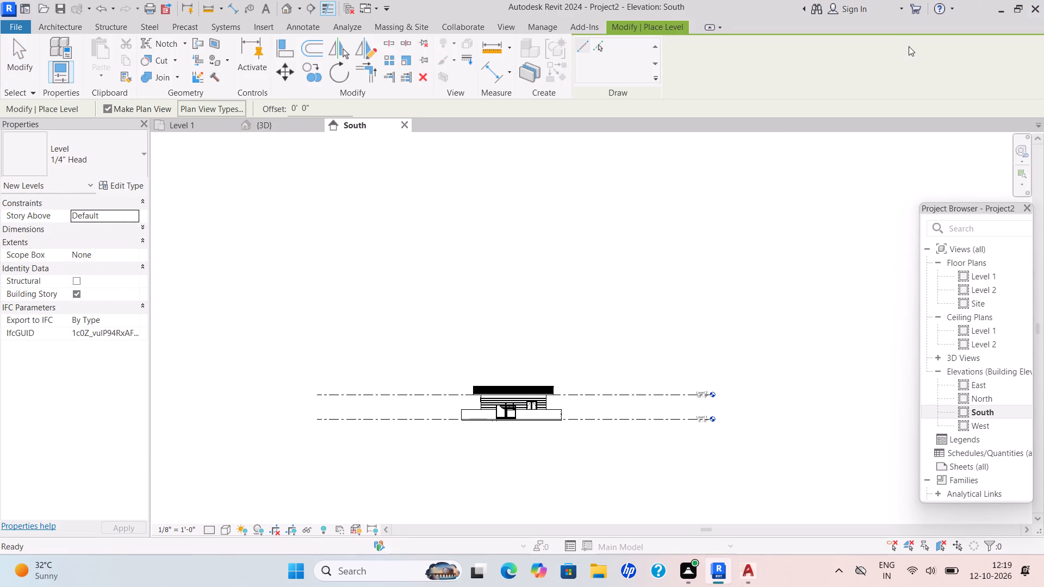
key("Escape")
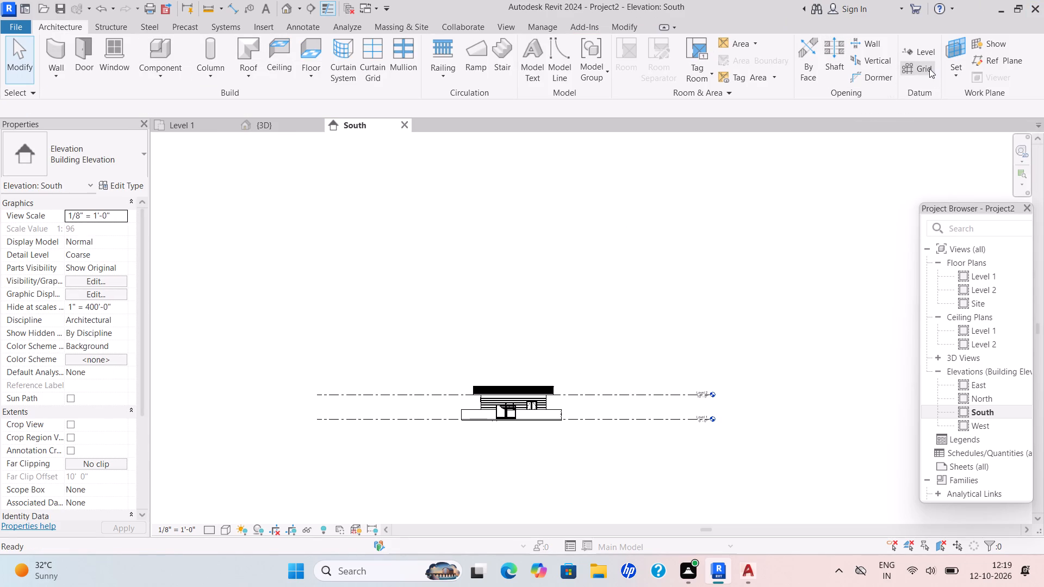
left_click(932, 52)
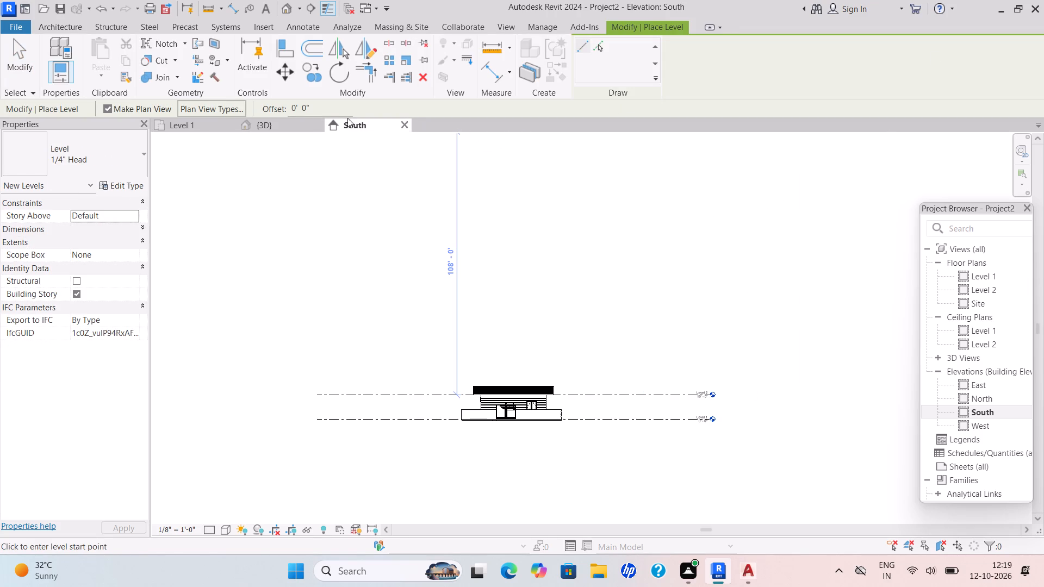
left_click_drag(326, 104, 221, 141)
key("BackSpace")
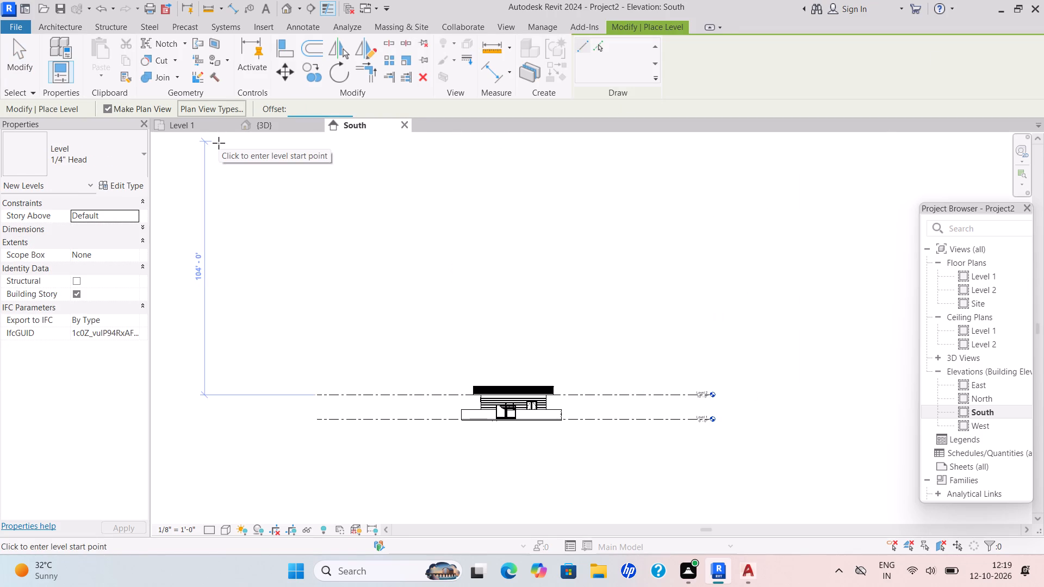
type("10'6\"")
key("Return")
left_click(606, 41)
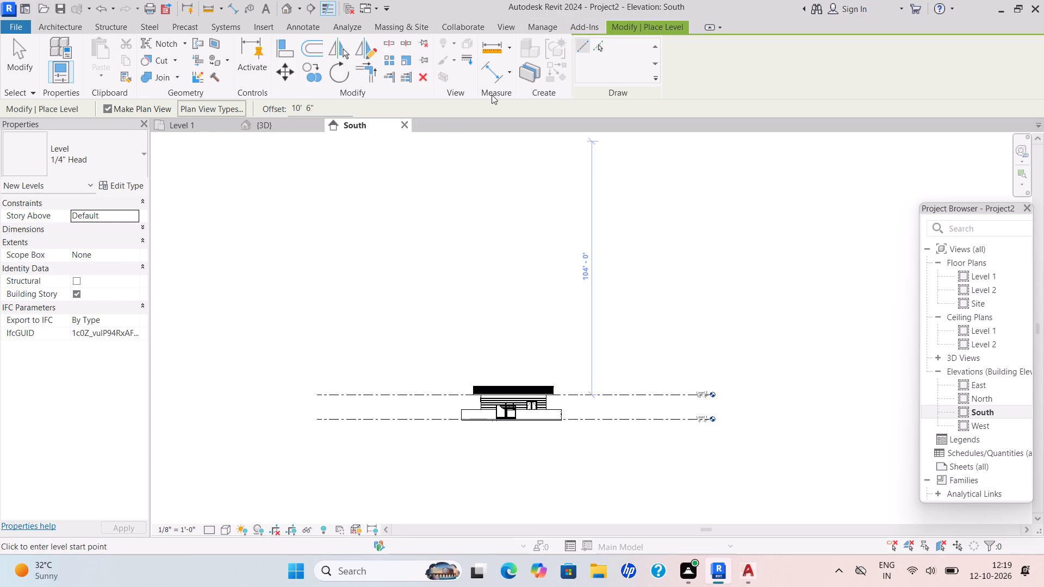
double_click(607, 45)
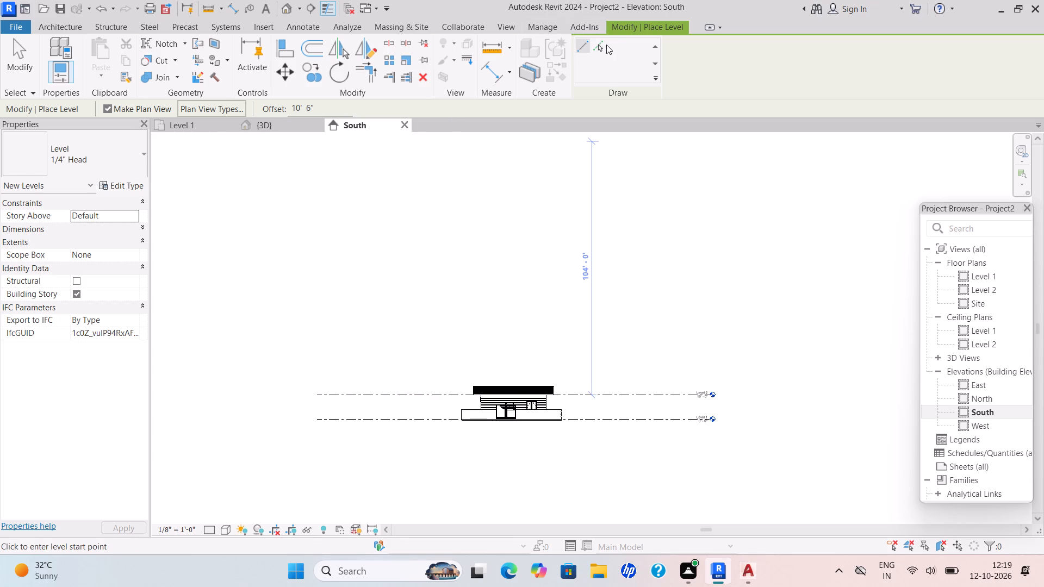
left_click(604, 45)
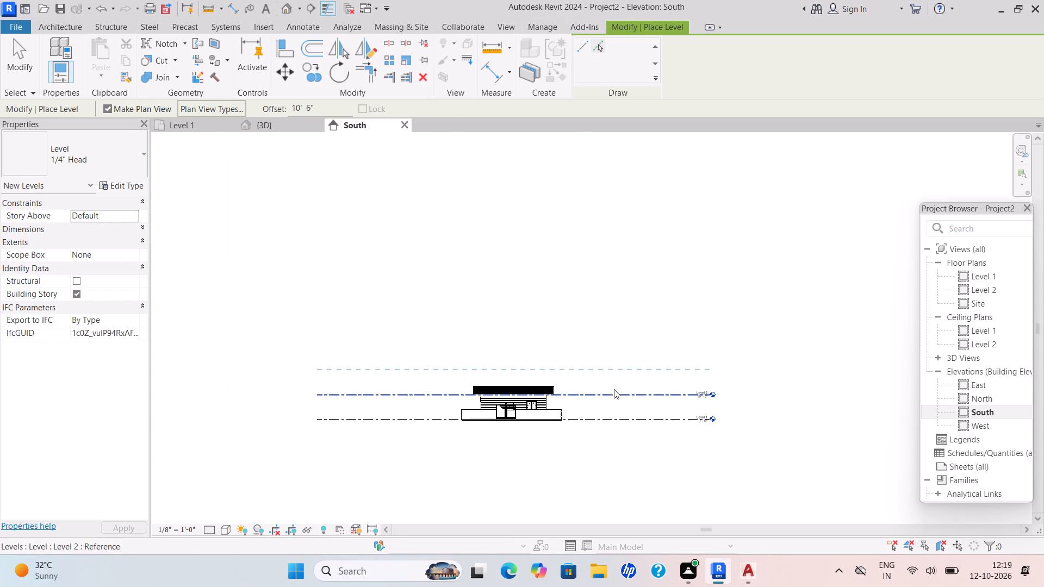
left_click(615, 392)
Add three more levels above Level 3, each offset 10' 6" from the one below, up to Level 6.
left_click(636, 363)
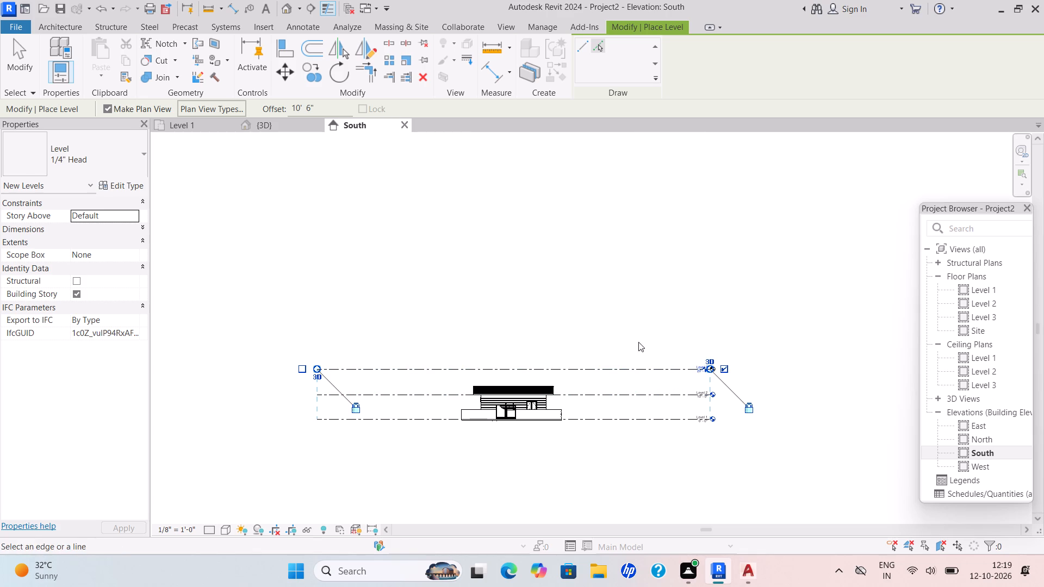
left_click(636, 367)
scroll(654, 335, "up", 5)
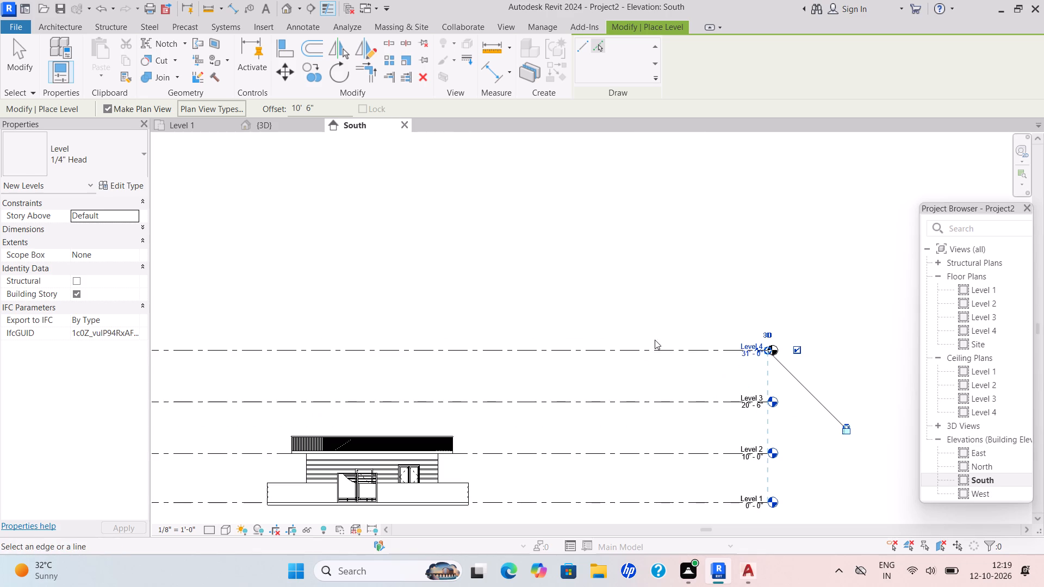
left_click(654, 346)
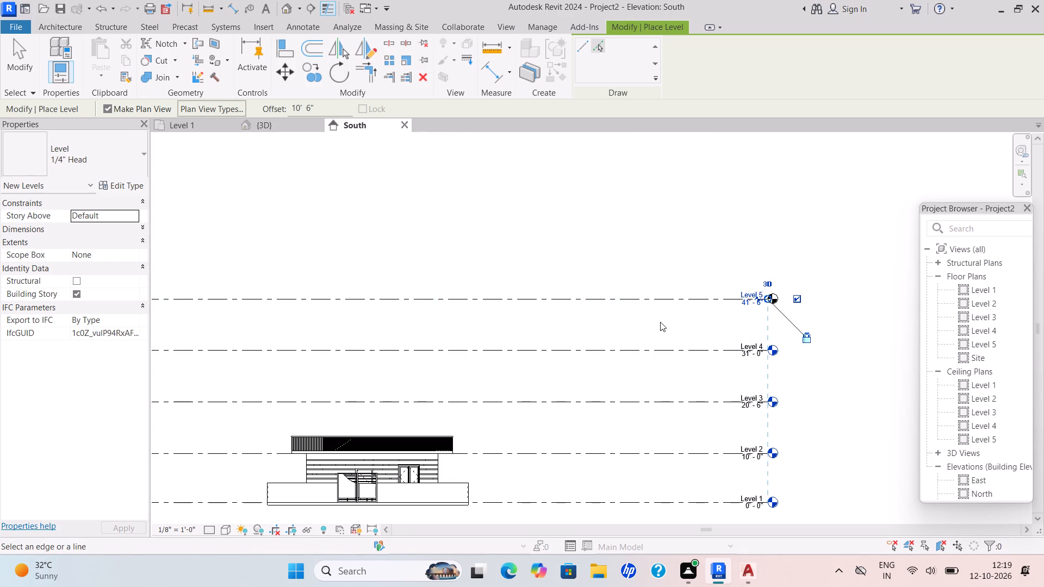
left_click(673, 293)
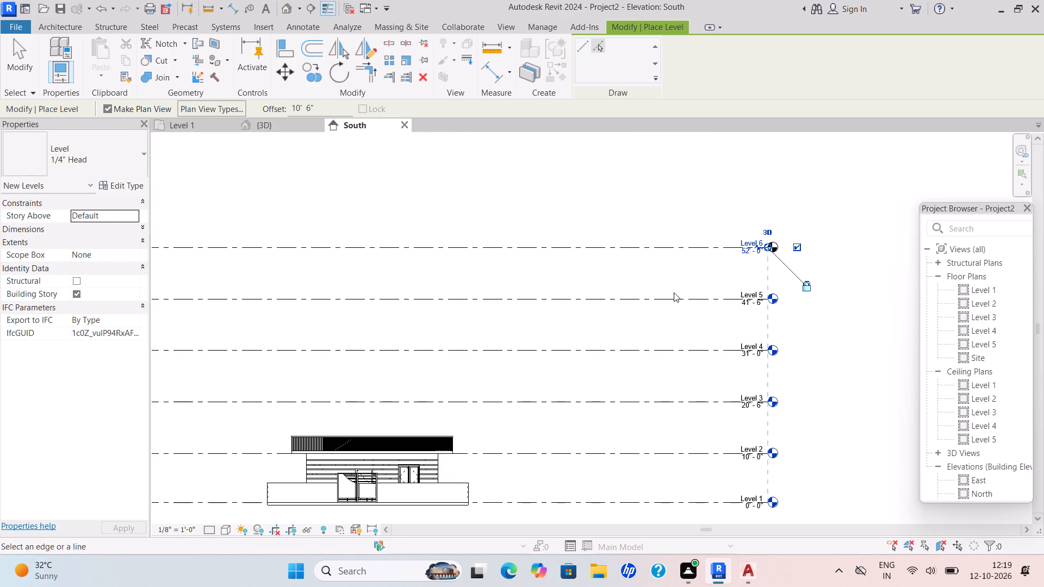
key("Escape")
scroll(843, 276, "down", 5)
key("Escape")
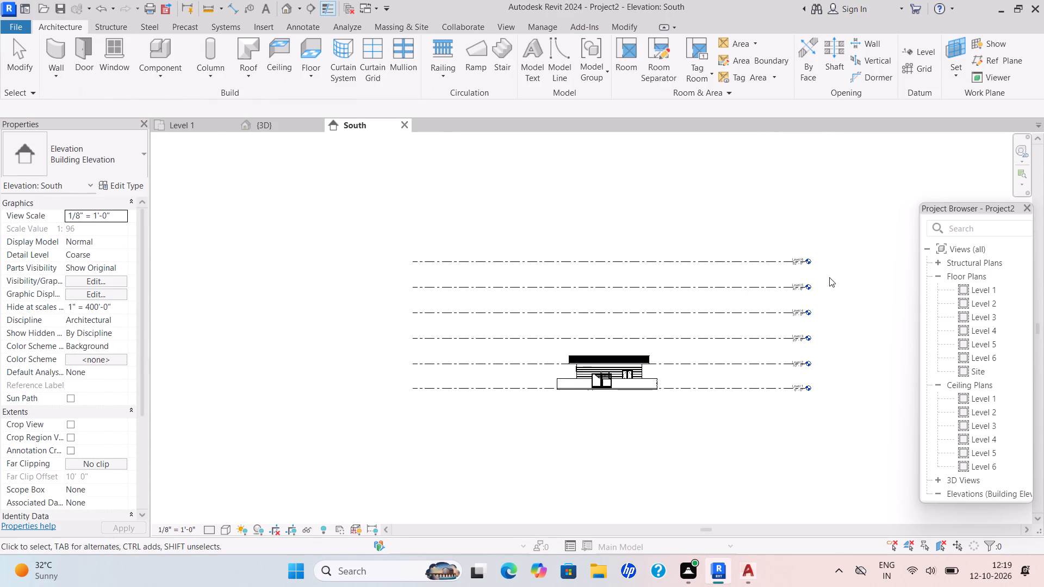
scroll(829, 277, "down", 2)
key("Escape")
scroll(735, 307, "up", 4)
Examine the house and its boundary walls in the 3D view from the sides and the front.
left_click(275, 126)
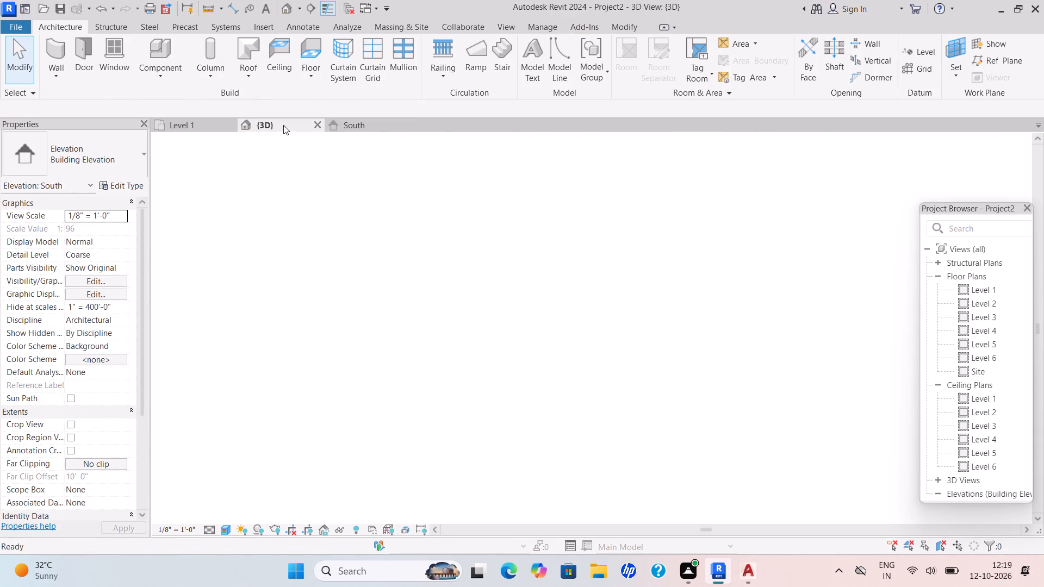
scroll(339, 186, "down", 6)
scroll(380, 242, "up", 1)
scroll(500, 295, "up", 3)
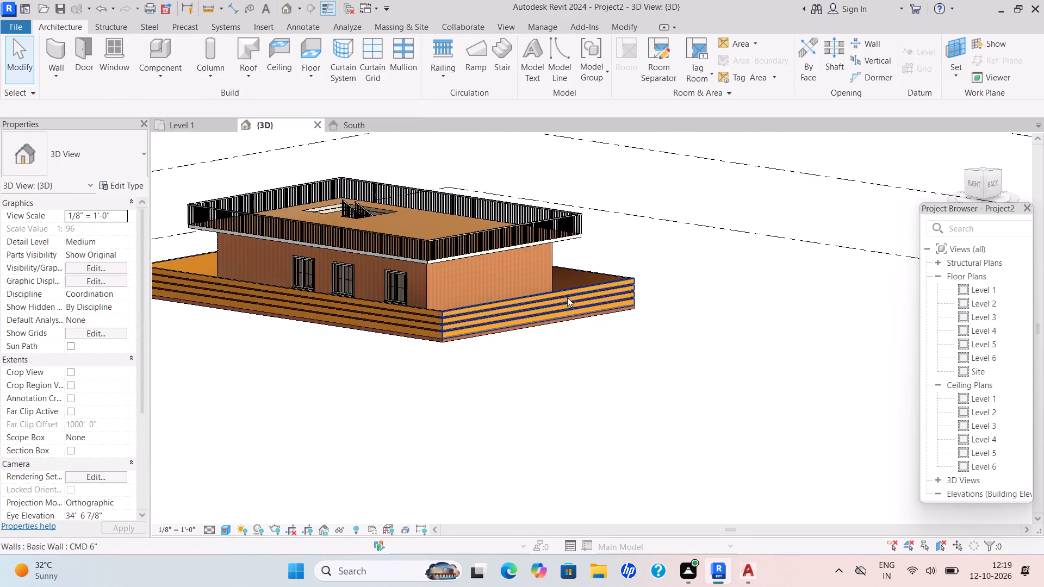
middle_click_drag(580, 300, 412, 315, "shift")
scroll(412, 315, "up", 1, "shift")
middle_click_drag(492, 309, 318, 327, "shift")
middle_click_drag(370, 334, 314, 344, "shift")
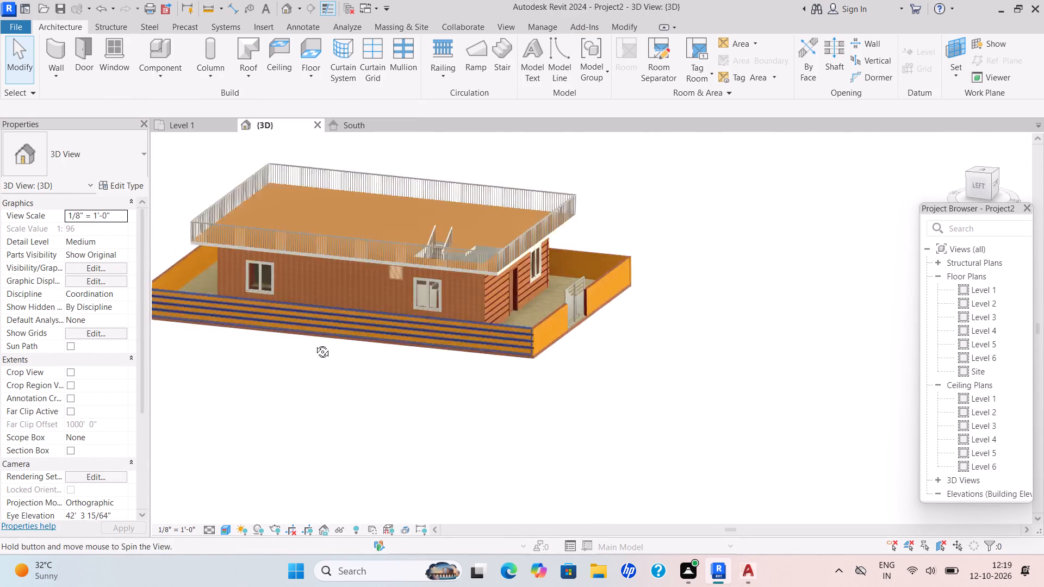
middle_click_drag(314, 344, 232, 338, "shift")
scroll(337, 334, "up", 3)
middle_click_drag(346, 334, 337, 319, "shift")
scroll(334, 317, "up", 1, "shift")
middle_click_drag(424, 326, 428, 395)
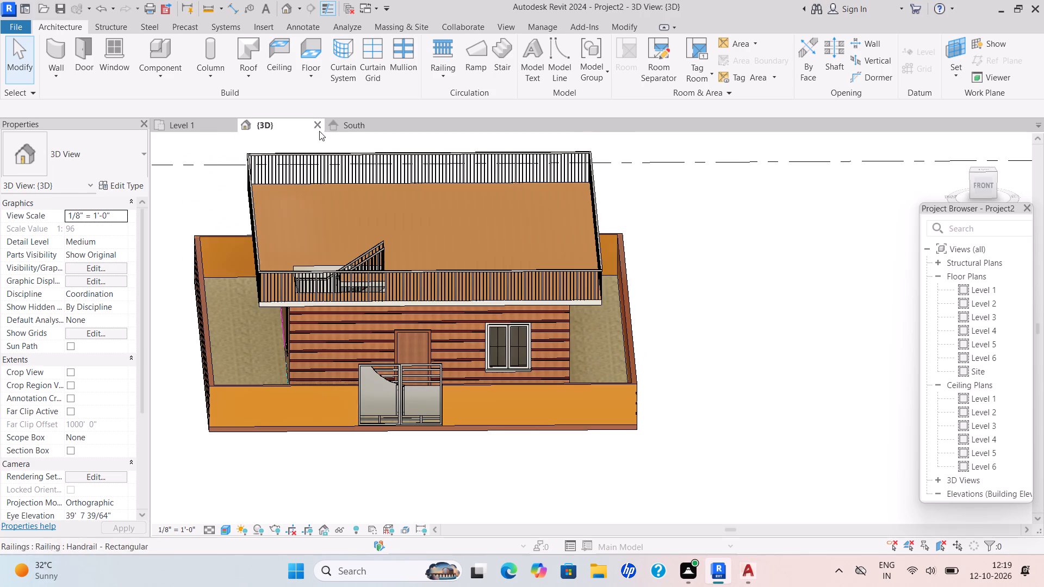
Create a rectangular Grassland - 16" toposolid on Level 1 around the linked plan, about 24' beyond its north edge and 37' beyond its east edge.
left_click(403, 28)
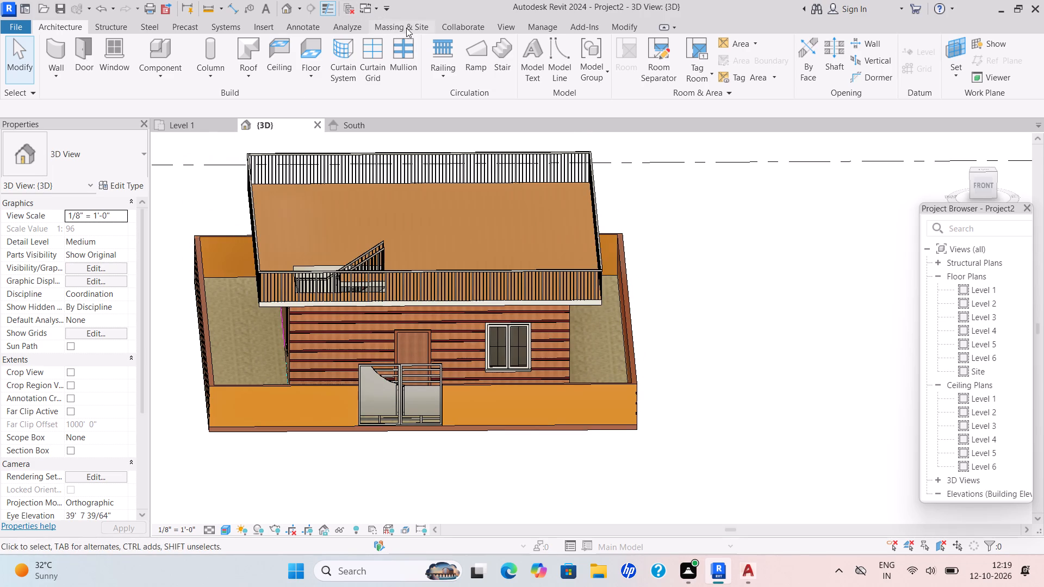
left_click(360, 62)
left_click(376, 94)
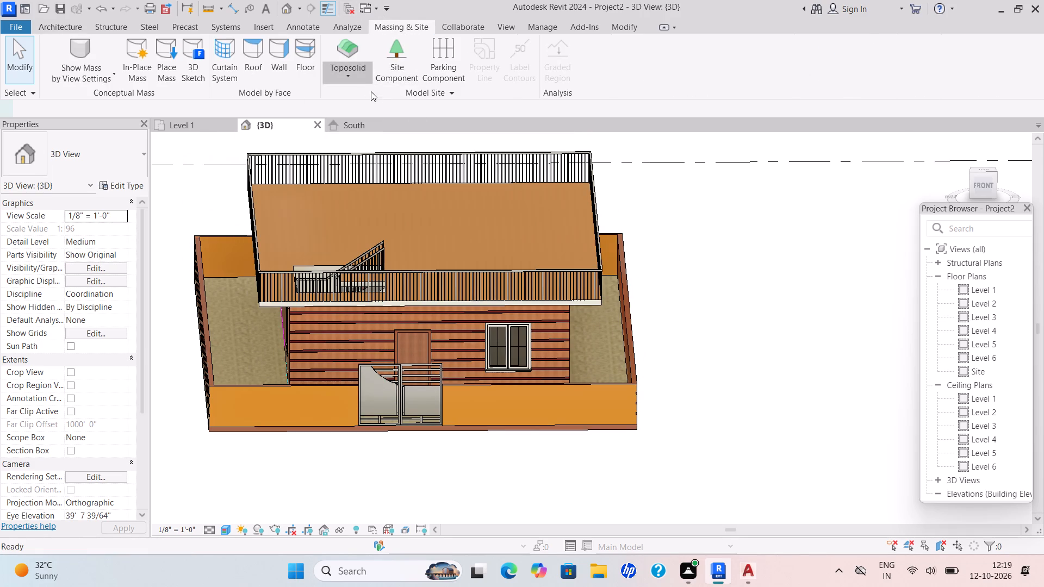
left_click(705, 46)
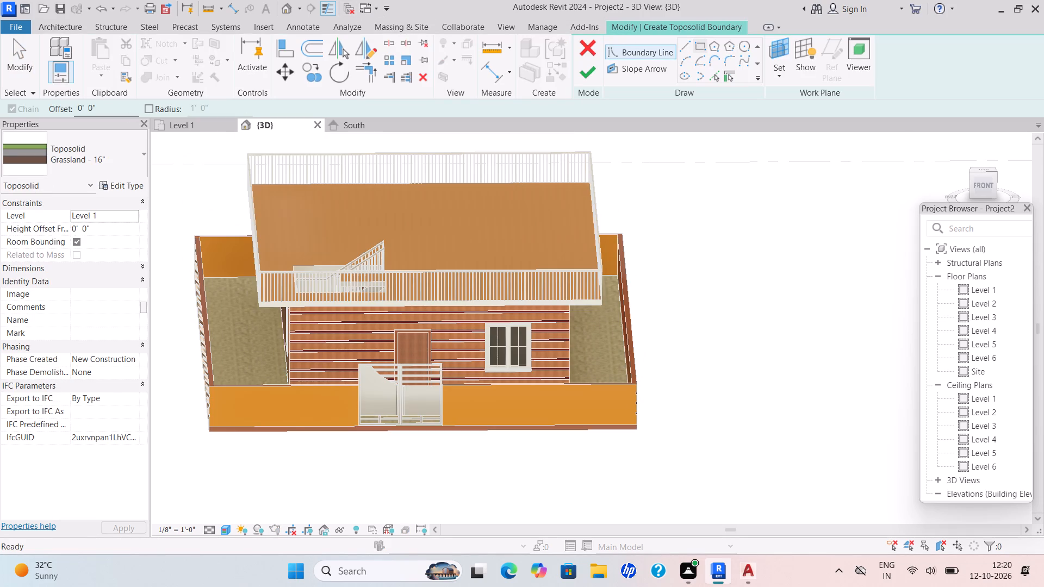
left_click(189, 123)
scroll(425, 300, "down", 7)
left_click_drag(386, 220, 416, 229)
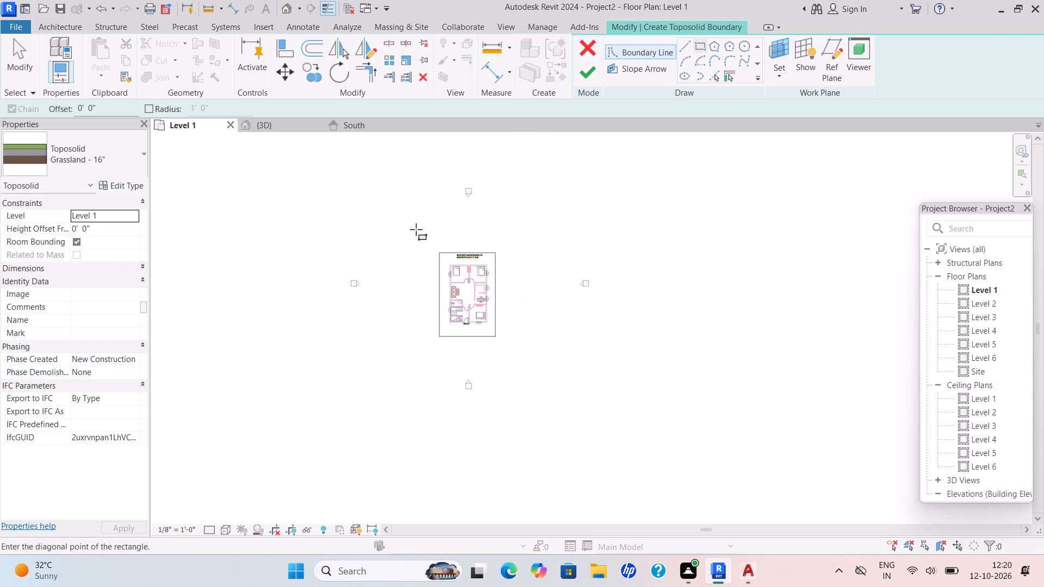
left_click_drag(416, 229, 425, 230)
left_click(545, 376)
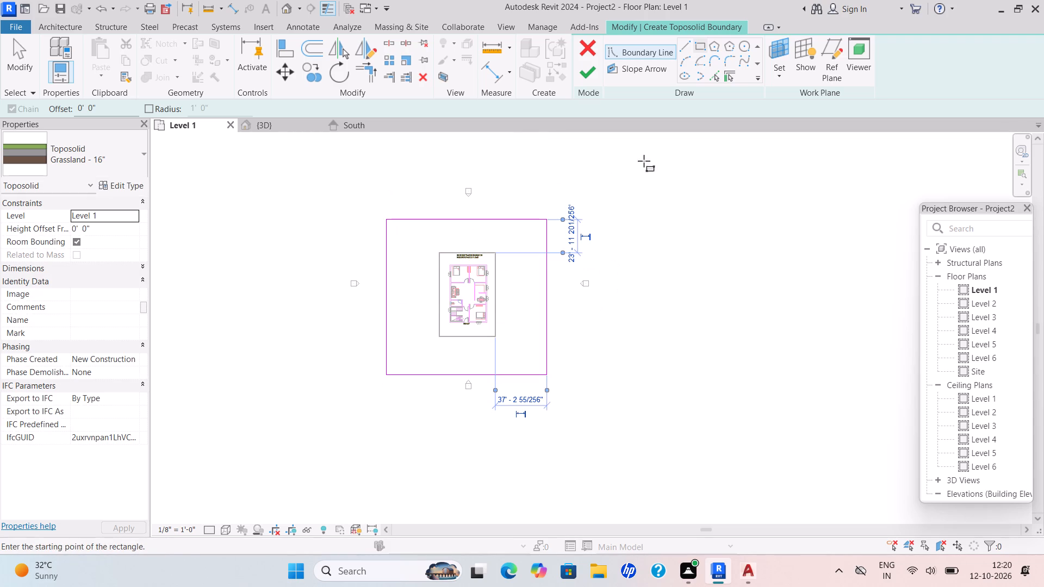
left_click(591, 77)
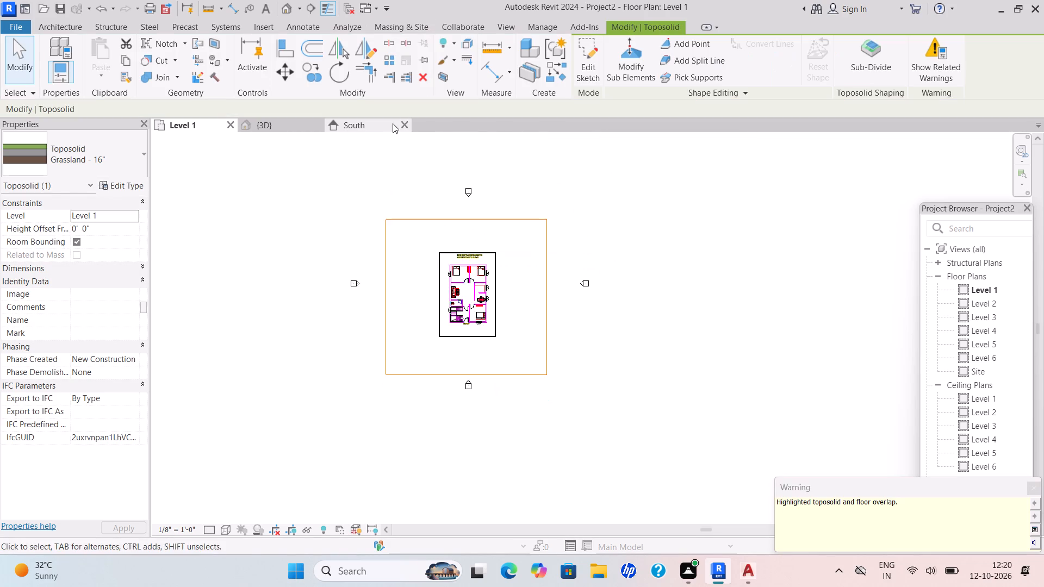
Check the new toposolid against the house in the South elevation and the 3D view.
left_click(393, 123)
scroll(556, 368, "up", 3)
middle_click_drag(606, 411, 601, 504)
scroll(601, 502, "down", 1, "shift")
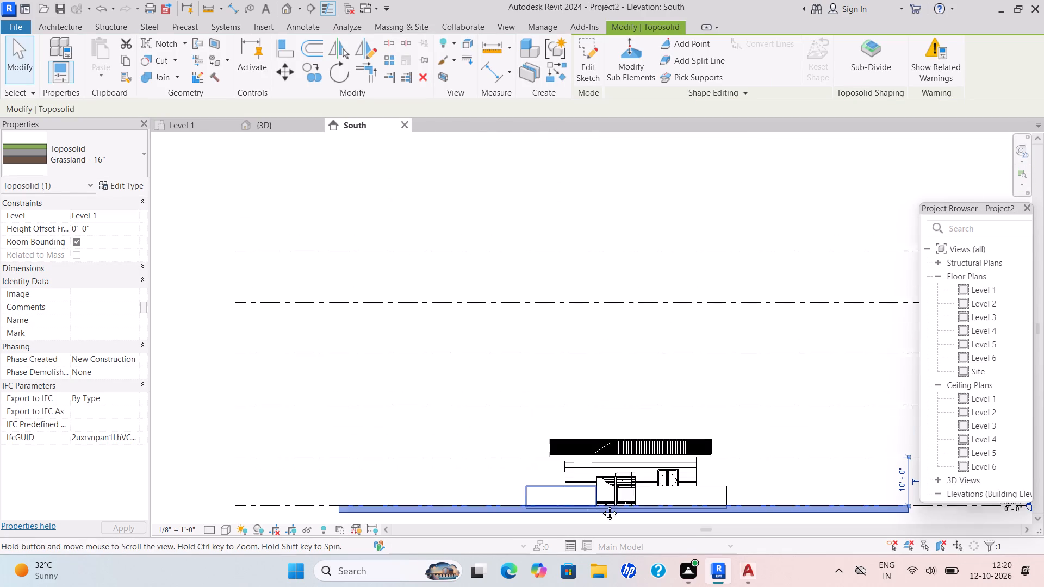
left_click(296, 120)
scroll(347, 238, "down", 4)
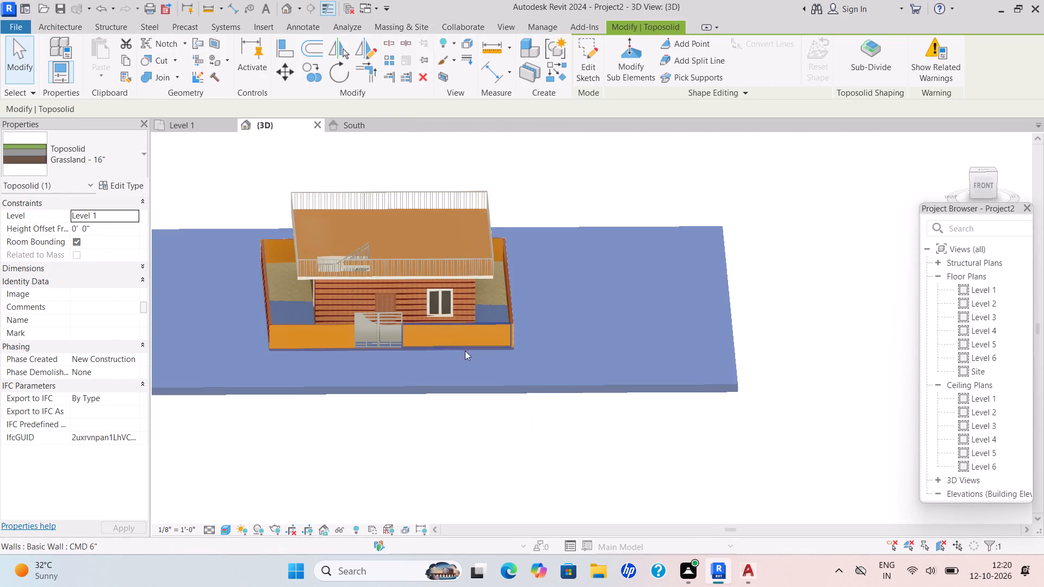
left_click(545, 363)
scroll(573, 266, "up", 2)
key("Escape")
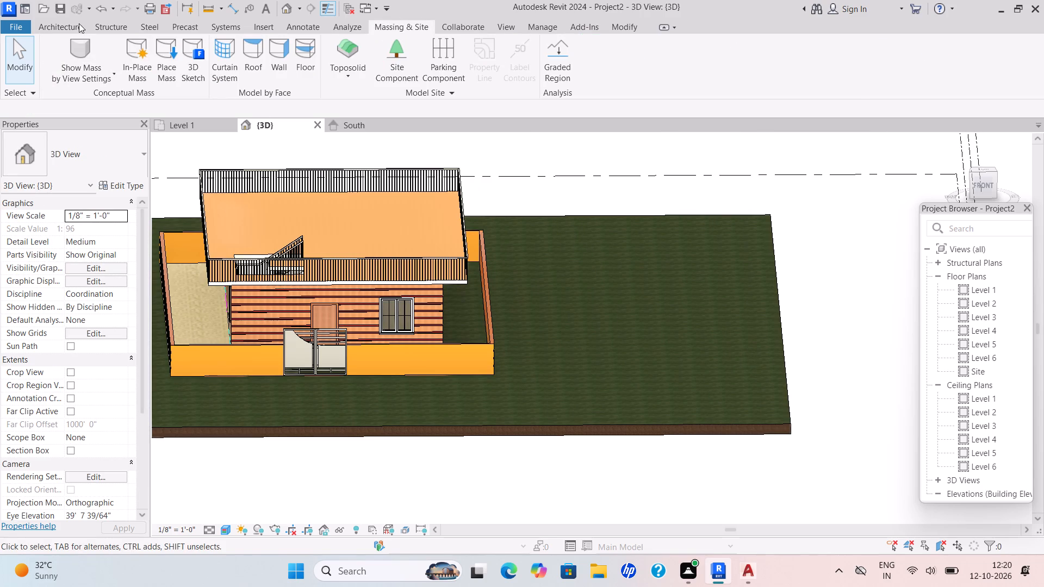
Start a Grassland - 16" toposolid sketch on Level 1 and draw a 116' by about 24' rectangle along the existing toposolid's south edge.
left_click(71, 25)
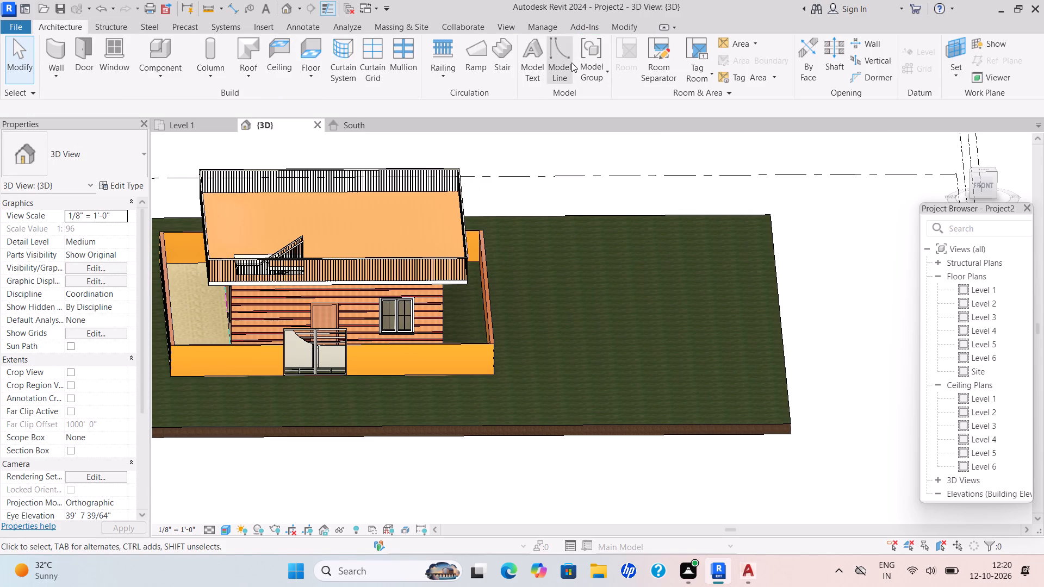
left_click(416, 27)
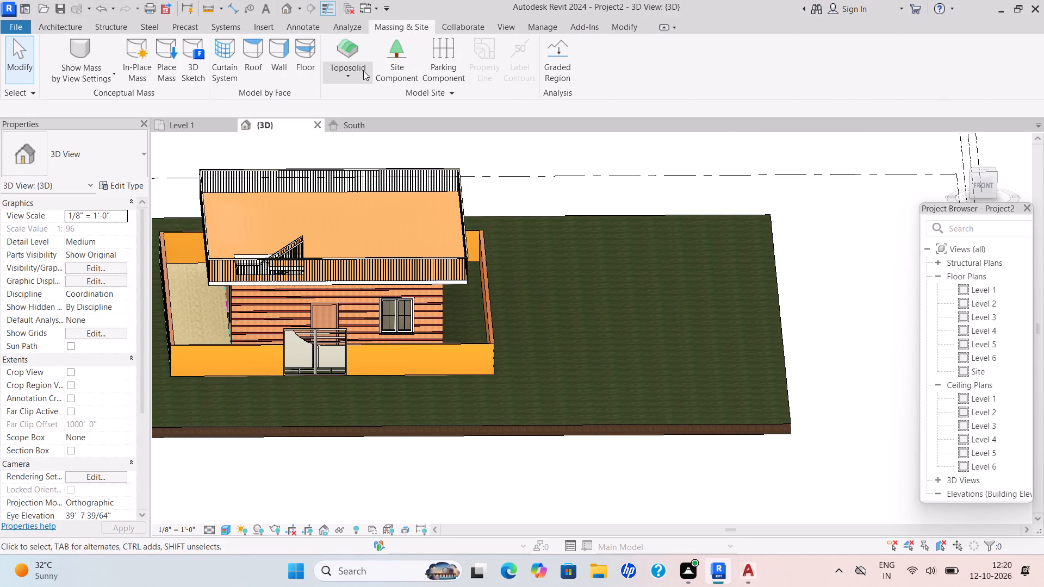
left_click(359, 73)
left_click(374, 98)
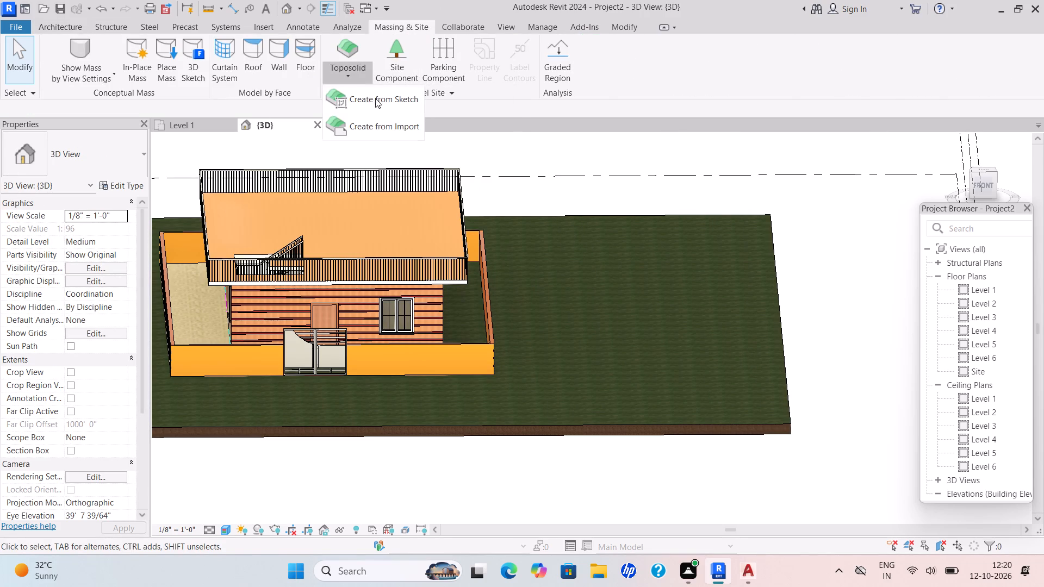
left_click(221, 127)
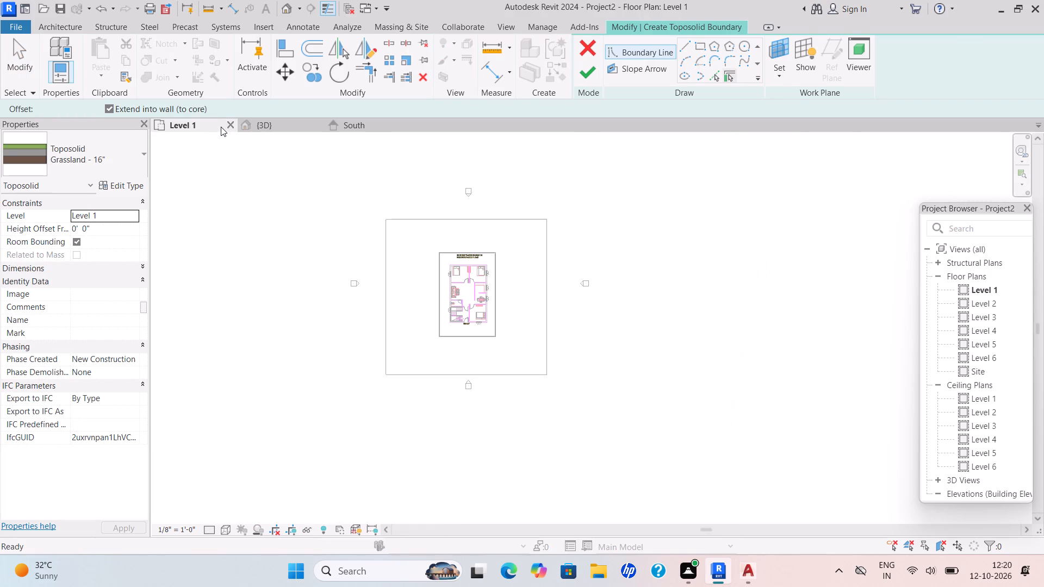
left_click(701, 45)
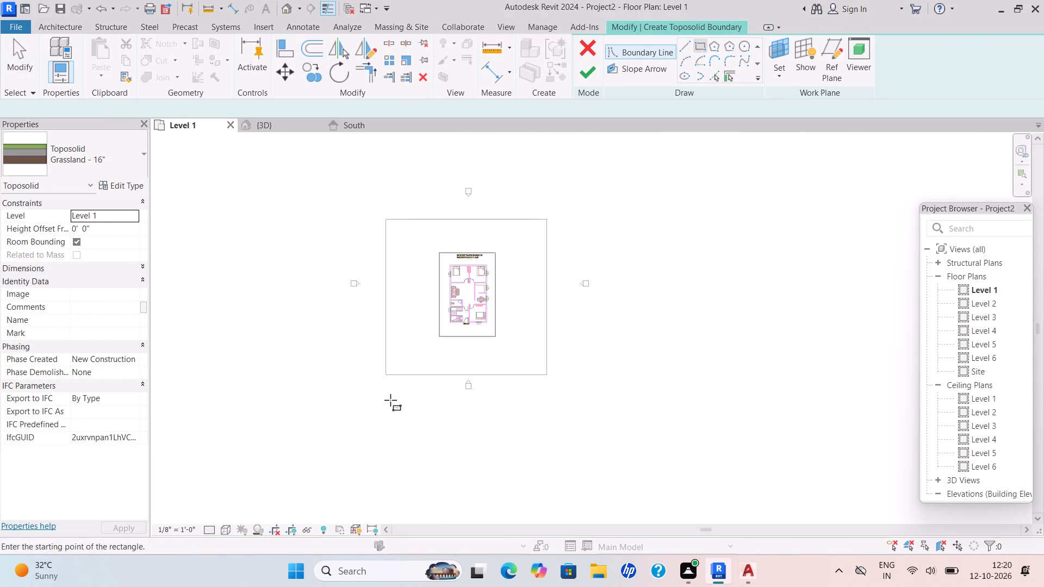
scroll(388, 383, "up", 4)
left_click(388, 366)
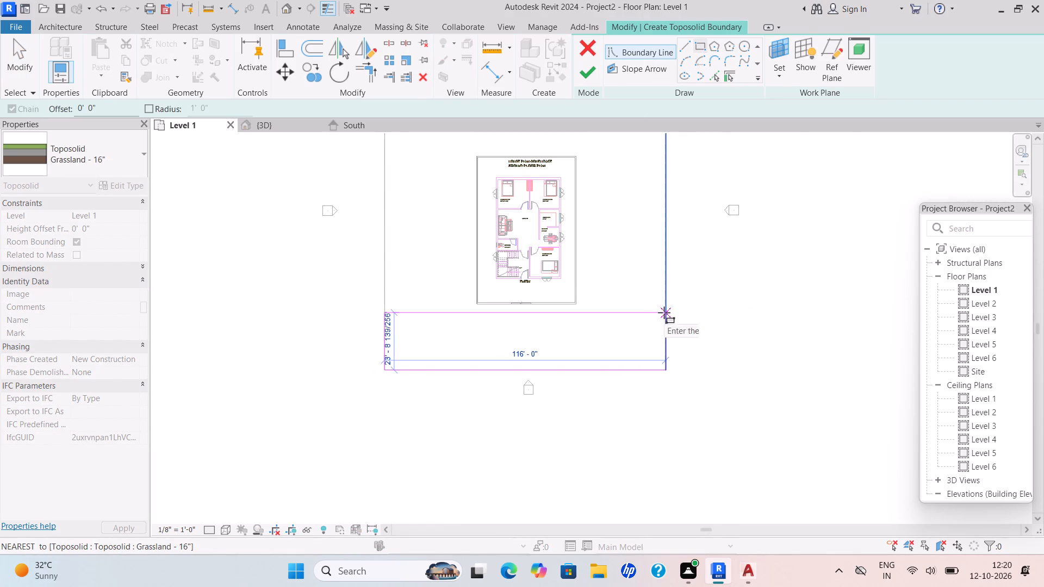
left_click(665, 312)
Add a boundary rectangle about 29' 5" wide along the existing toposolid's east side, from the south strip to the north edge.
scroll(698, 273, "down", 1)
middle_click_drag(699, 273, 658, 338)
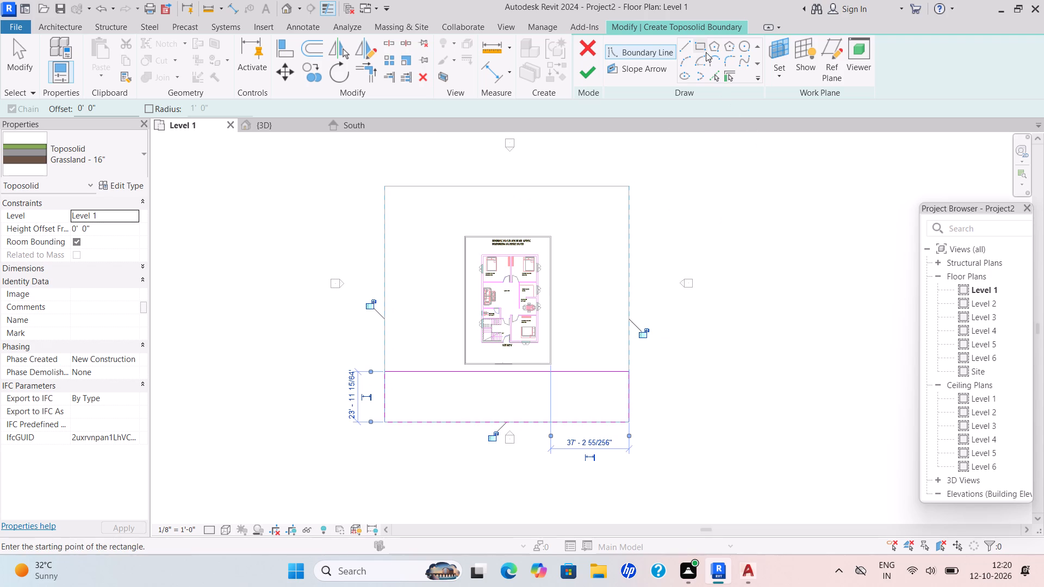
left_click(703, 48)
left_click(631, 374)
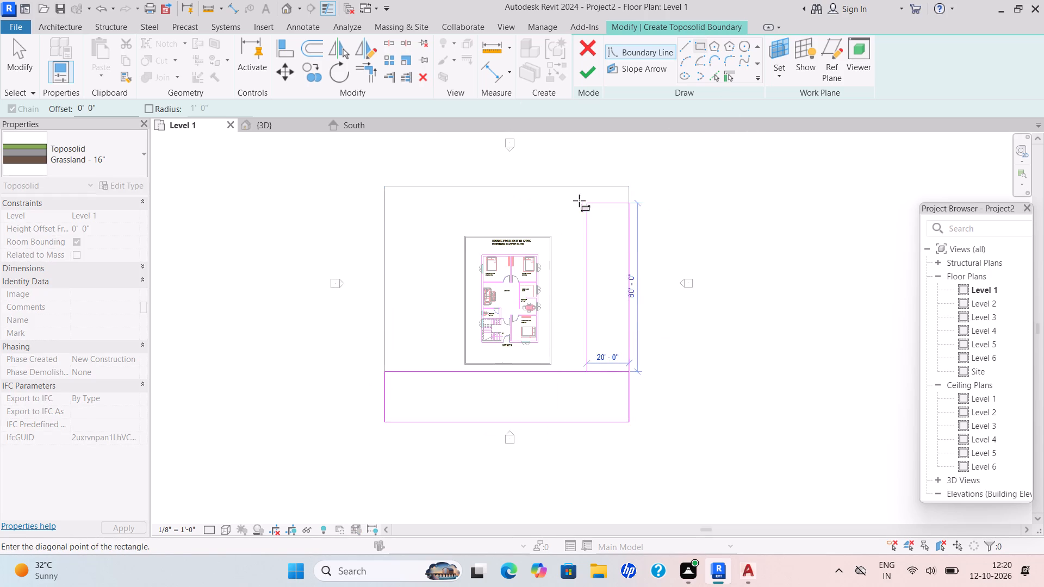
left_click(567, 186)
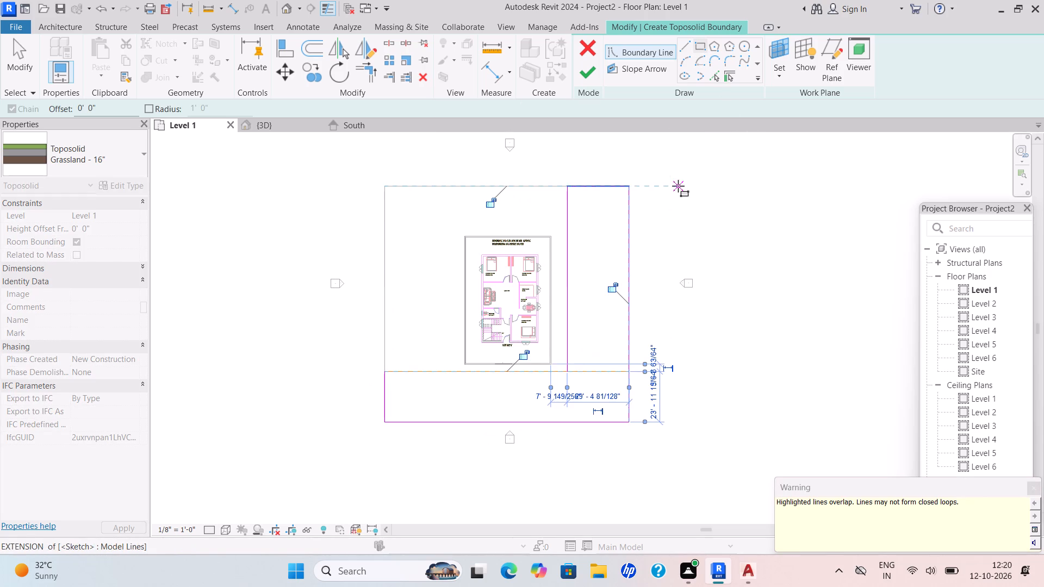
key("Escape")
Trim the south strip's inner line at the east rectangle, delete the leftover overlapping segments, and finish the L-shaped toposolid.
left_click(366, 68)
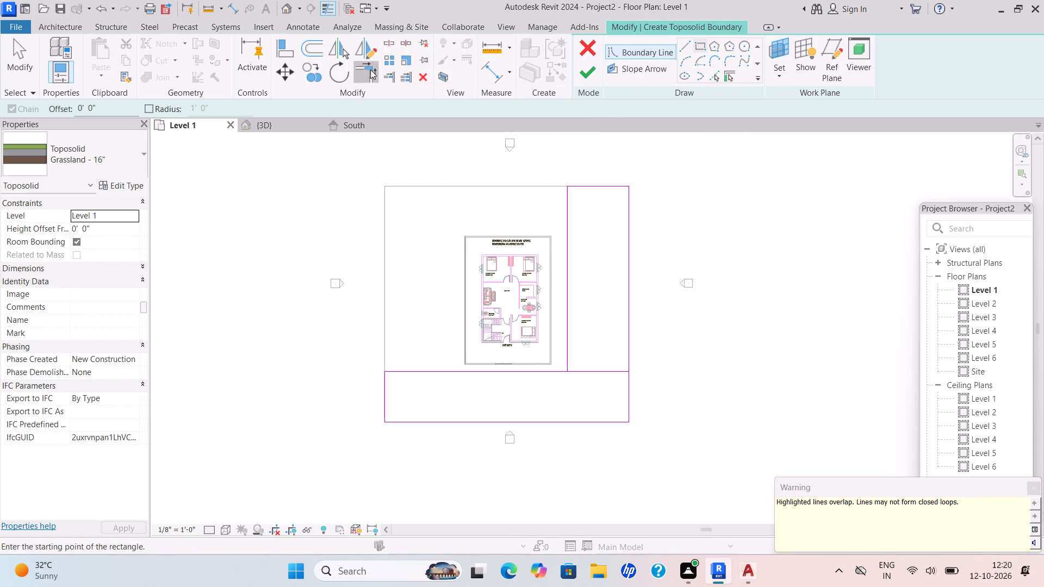
scroll(544, 378, "up", 5)
left_click(546, 371)
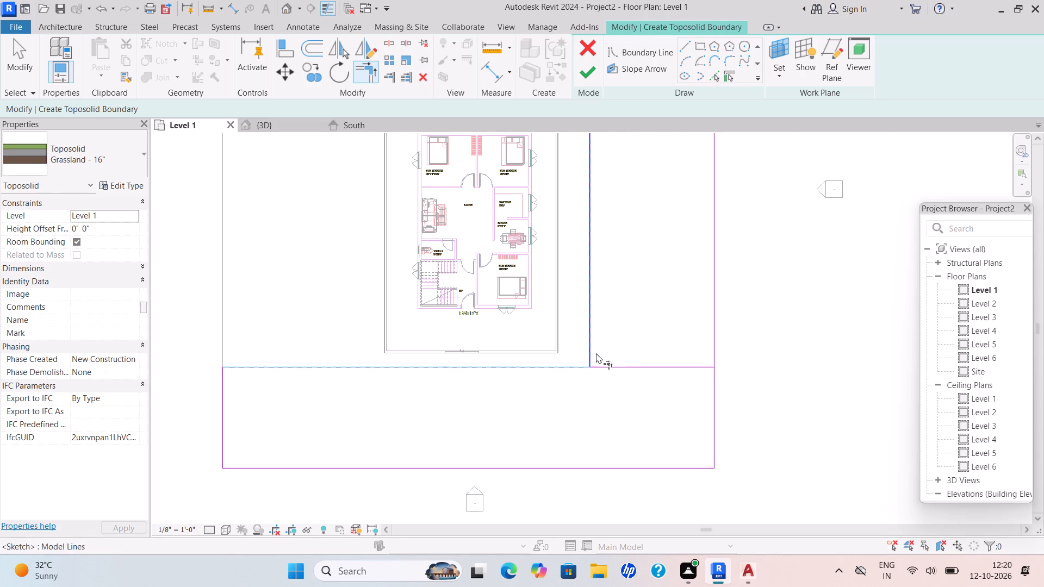
left_click(596, 352)
left_click(589, 354)
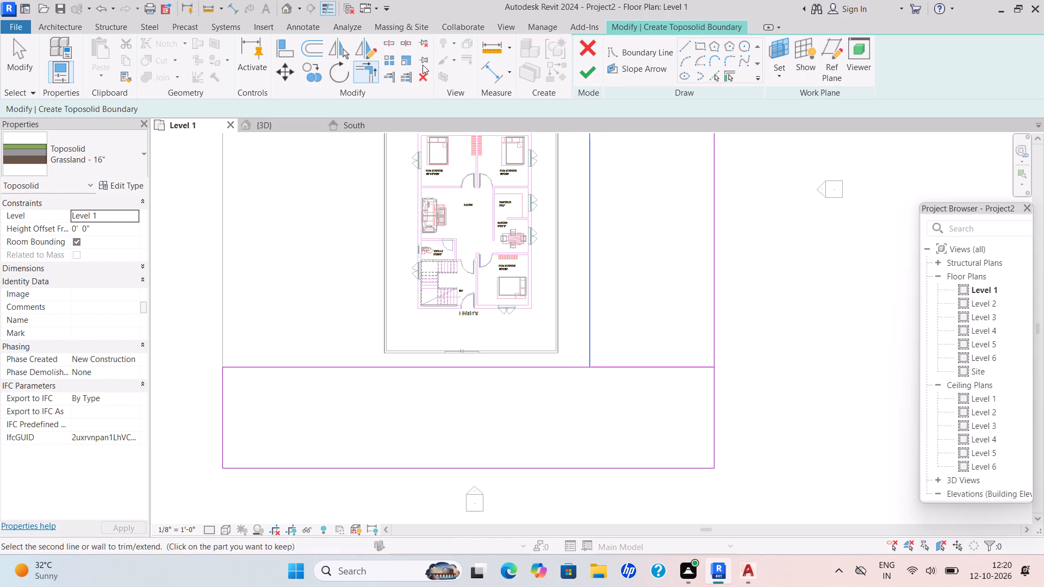
left_click(370, 72)
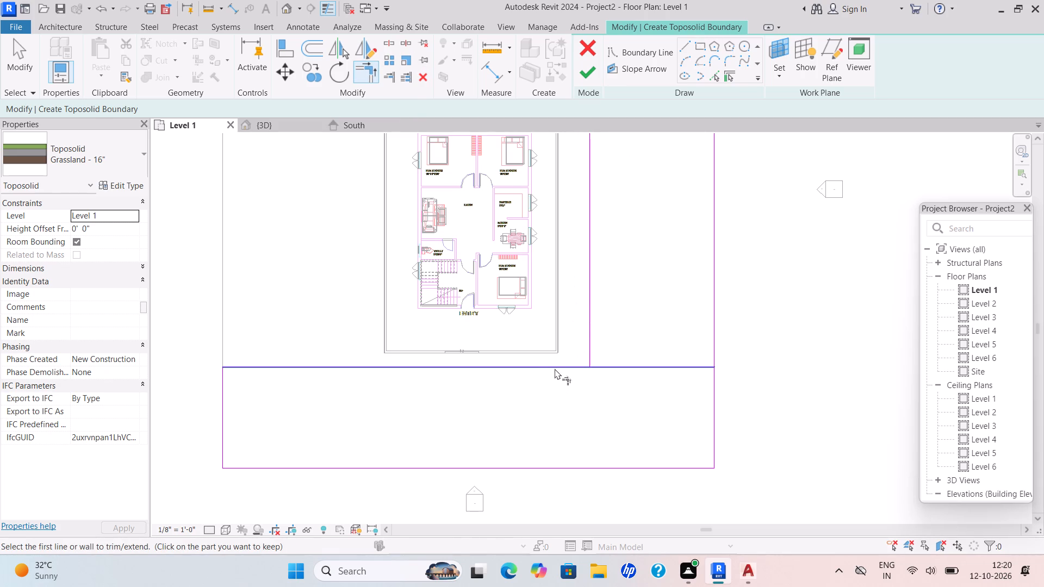
left_click(556, 367)
left_click(593, 343)
left_click(611, 367)
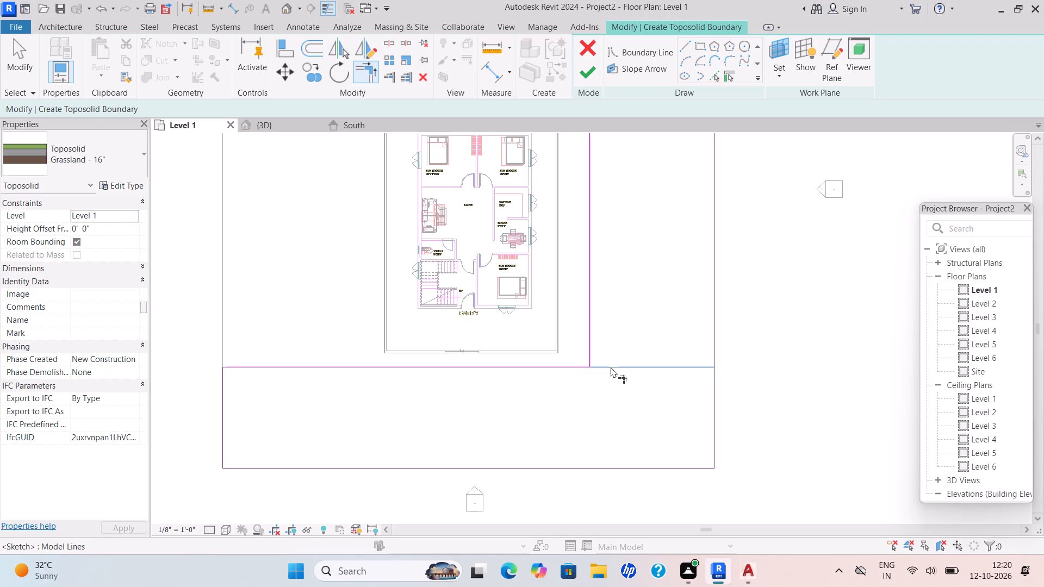
left_click(611, 367)
key("Delete")
left_click(609, 367)
key("Delete")
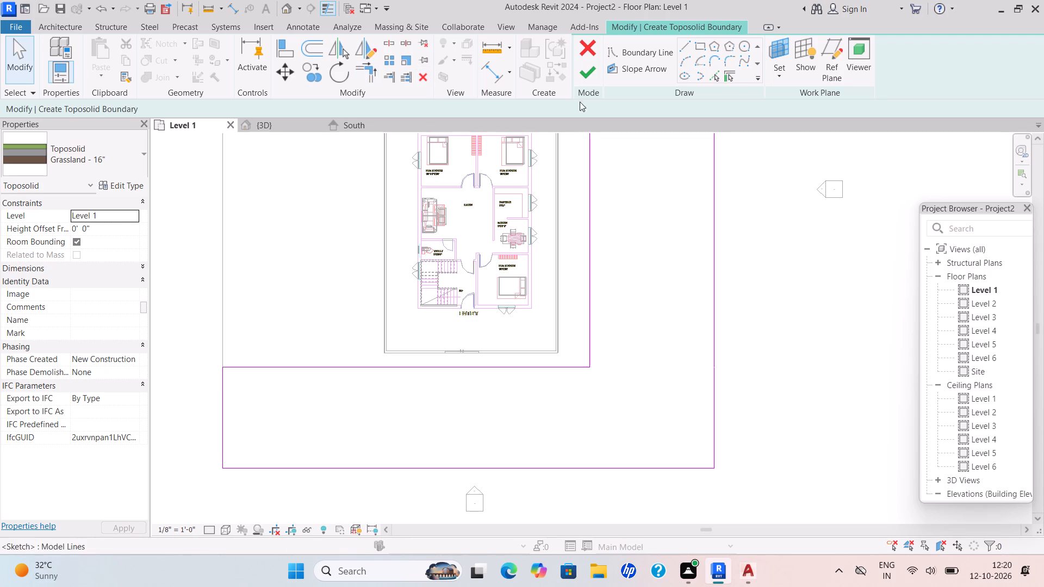
left_click(586, 74)
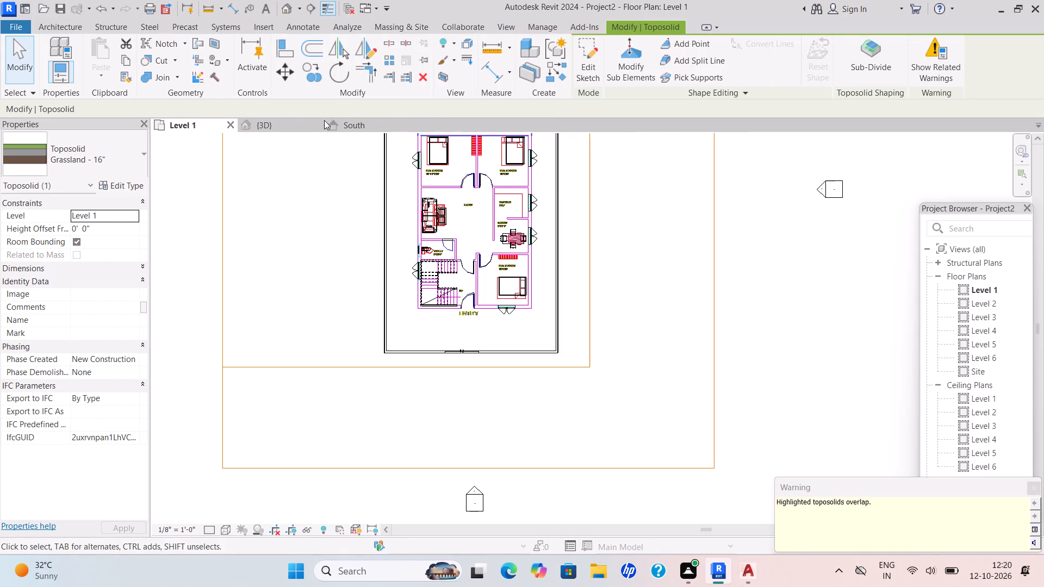
Paint the top face of the L-shaped toposolid with the Analytical Spaces material in the 3D view.
left_click(294, 127)
scroll(563, 312, "down", 4)
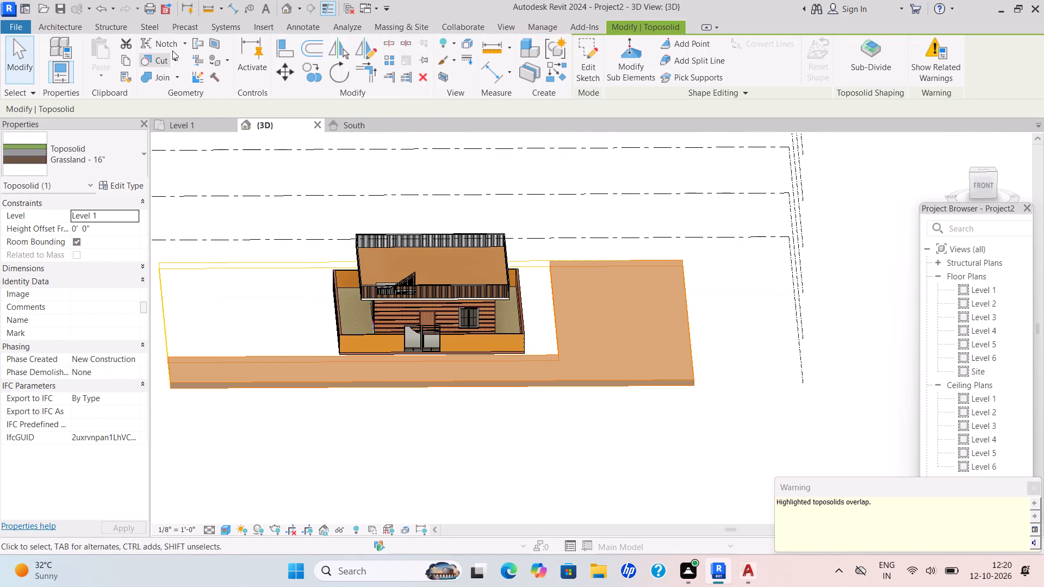
left_click(232, 58)
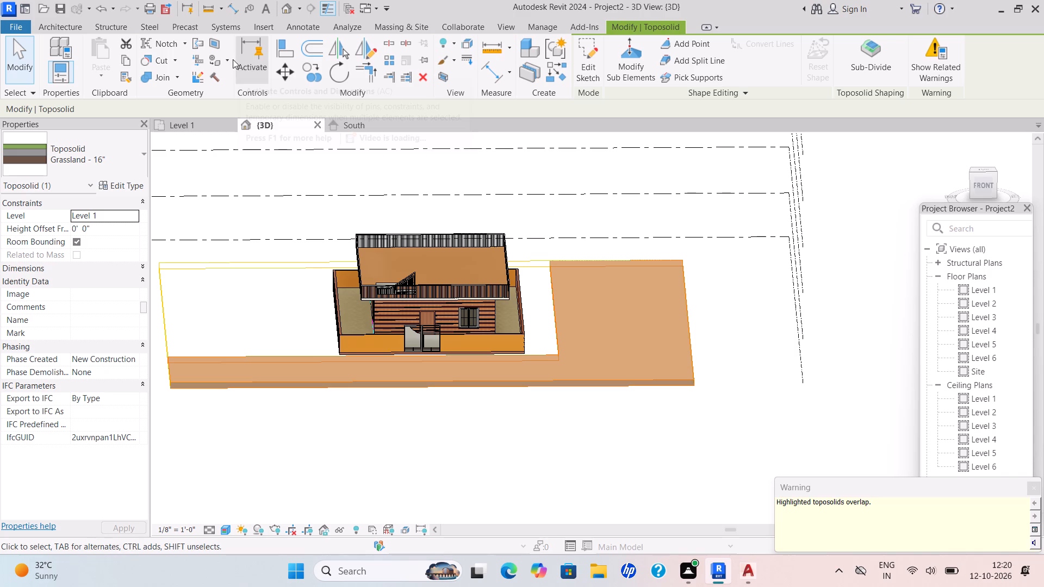
left_click(229, 59)
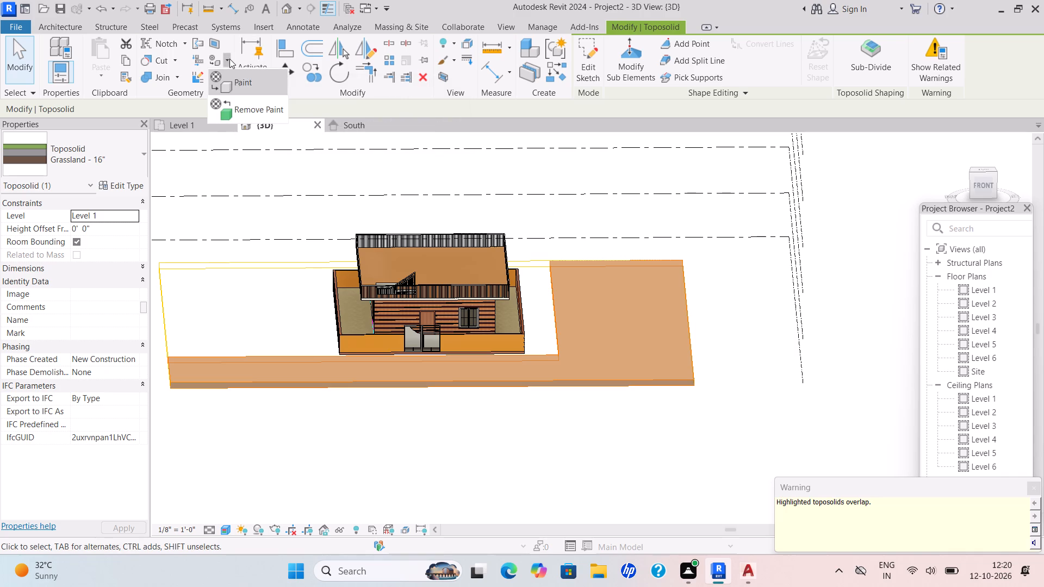
left_click(250, 92)
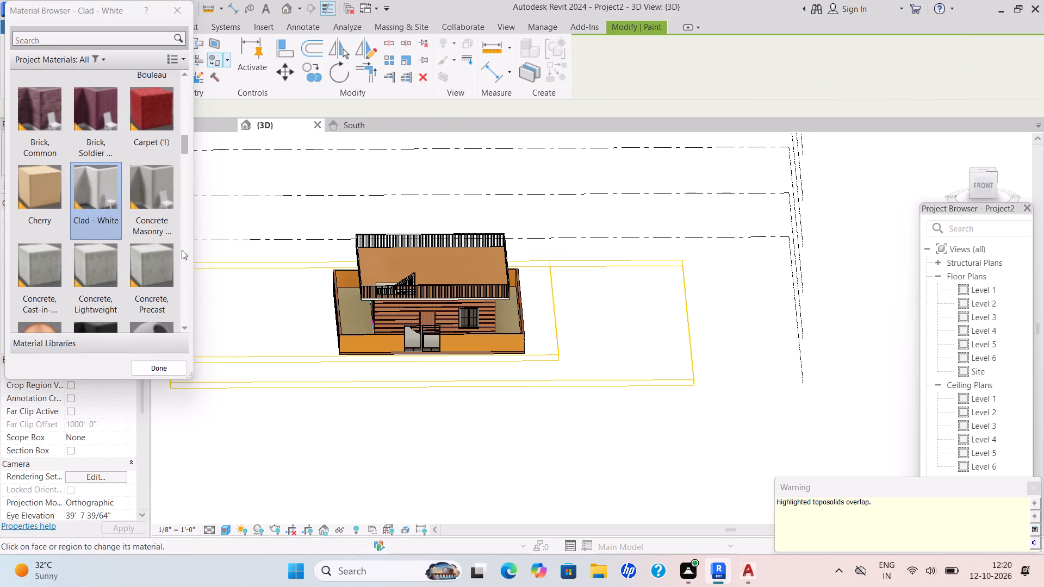
scroll(146, 200, "up", 3)
left_click(147, 182)
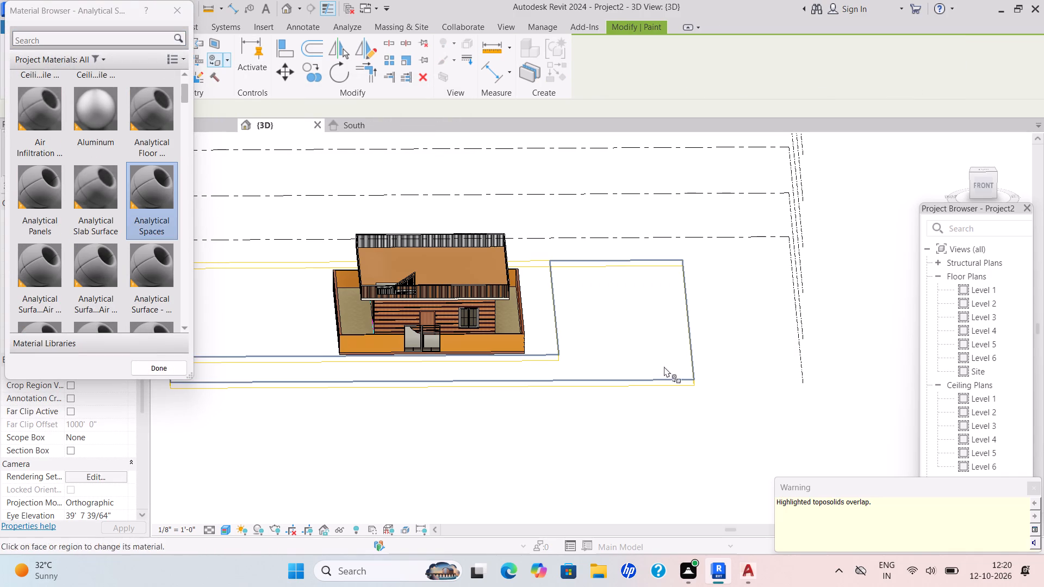
left_click(617, 344)
scroll(672, 311, "down", 2)
key("Escape")
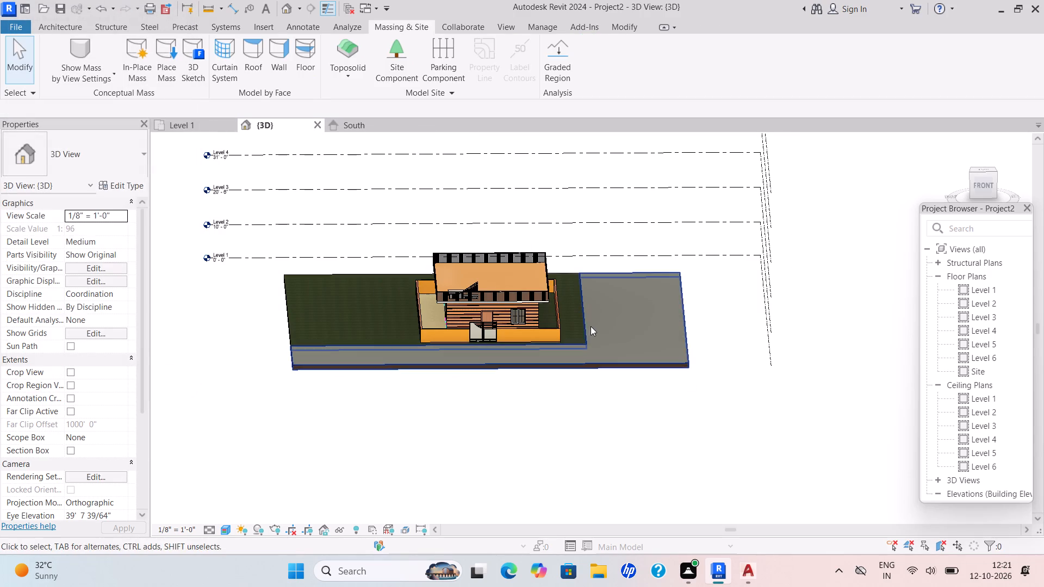
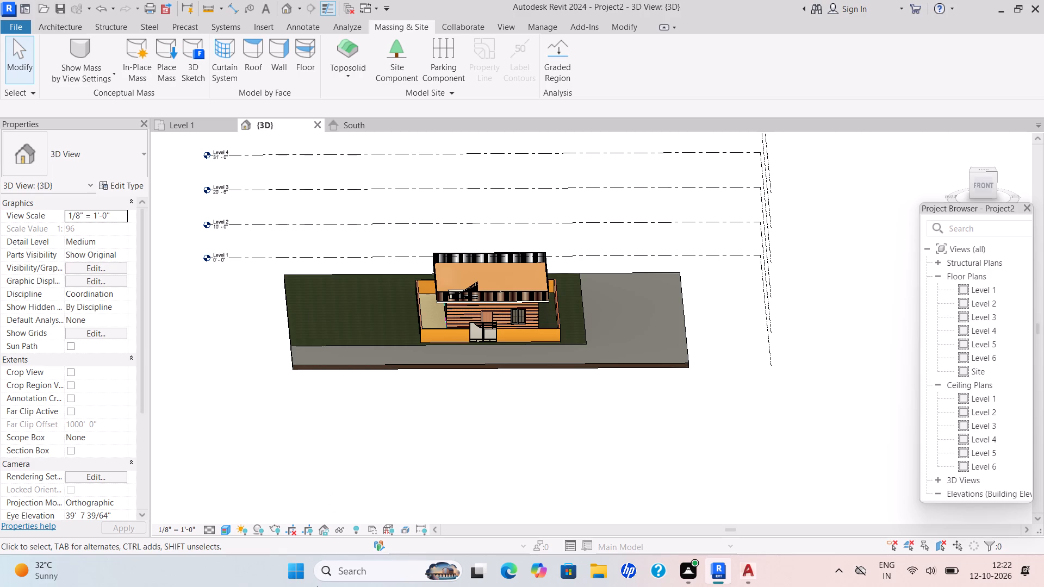
In the South elevation, copy the ground-floor house without its boundary wall and site, and paste it aligned to Levels 2 through 6.
left_click(379, 130)
scroll(694, 313, "down", 5)
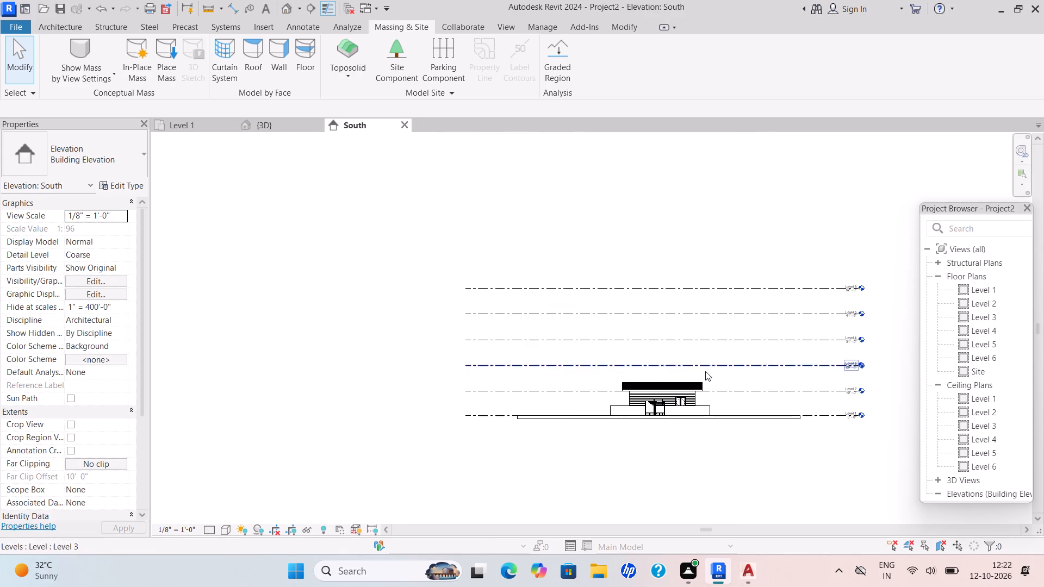
key("Escape")
scroll(687, 383, "up", 5)
key("Escape")
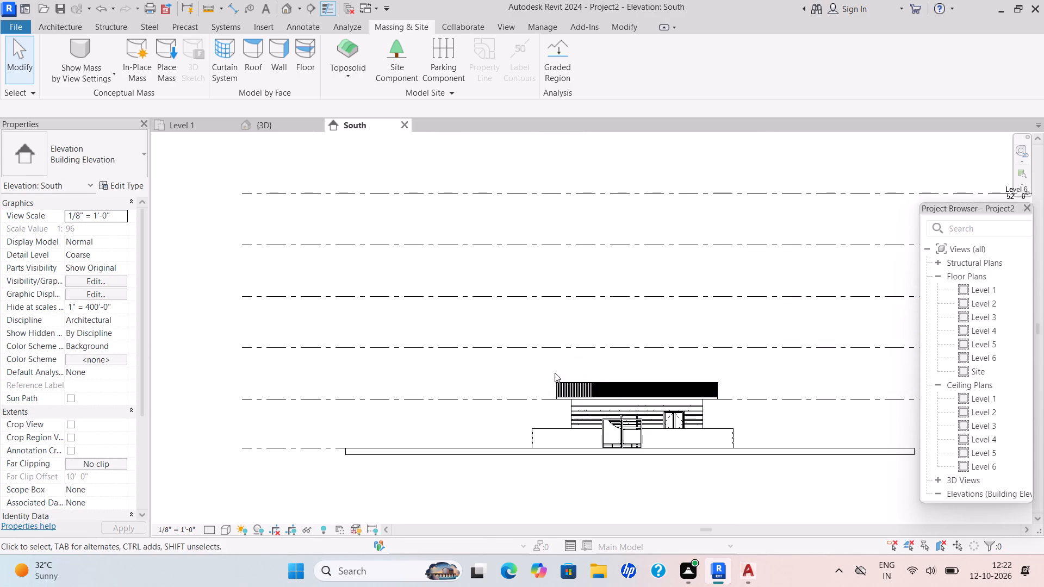
left_click_drag(544, 368, 725, 463)
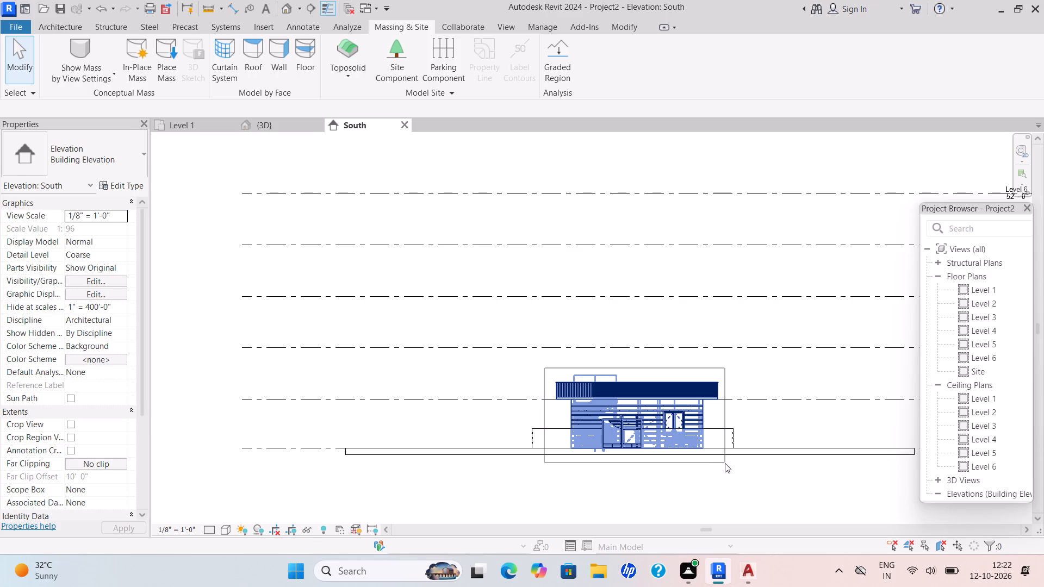
left_click_drag(725, 463, 723, 464)
left_click_drag(307, 72, 317, 76)
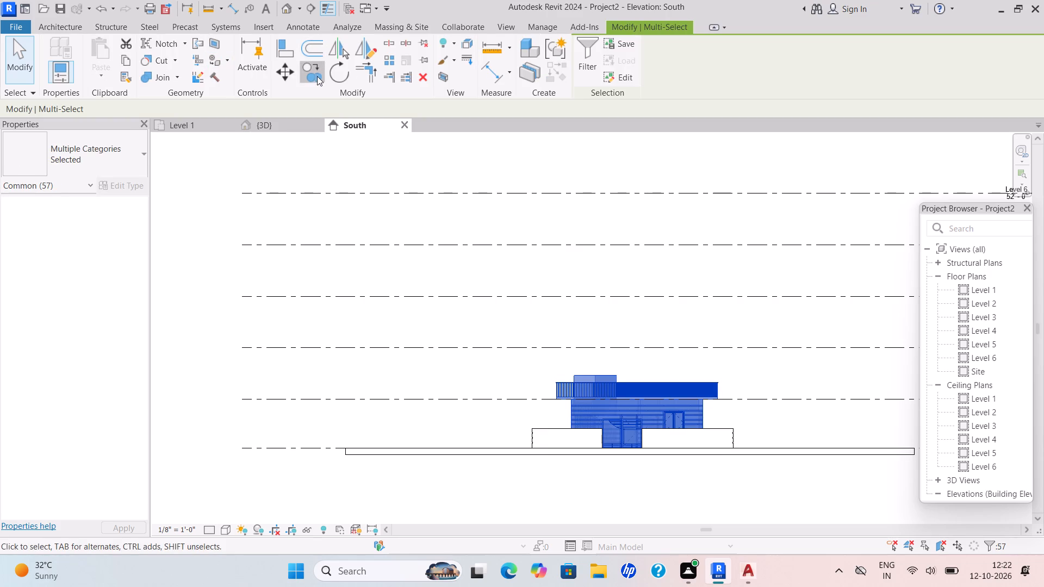
left_click_drag(317, 76, 317, 77)
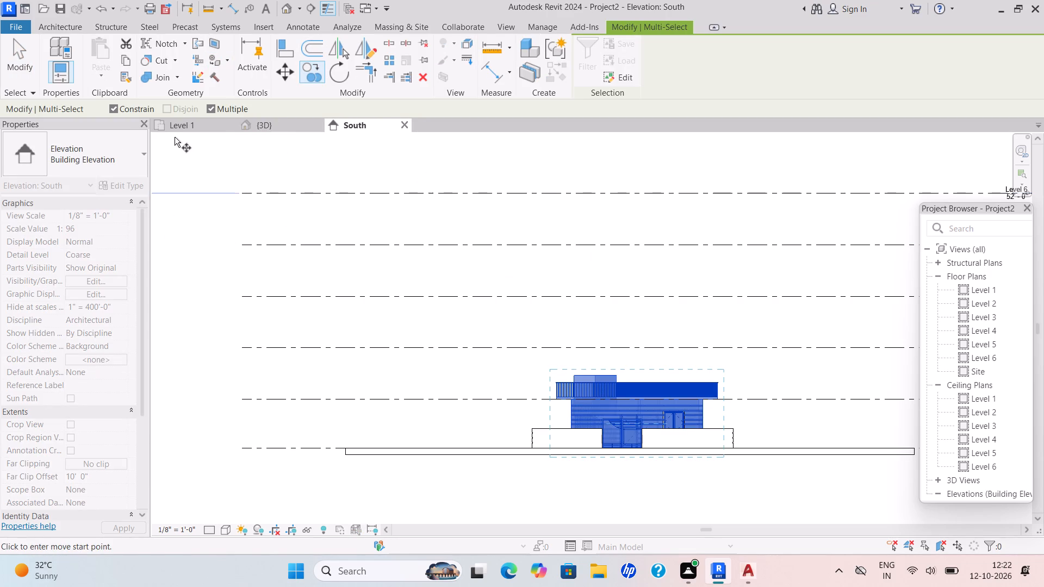
left_click(125, 59)
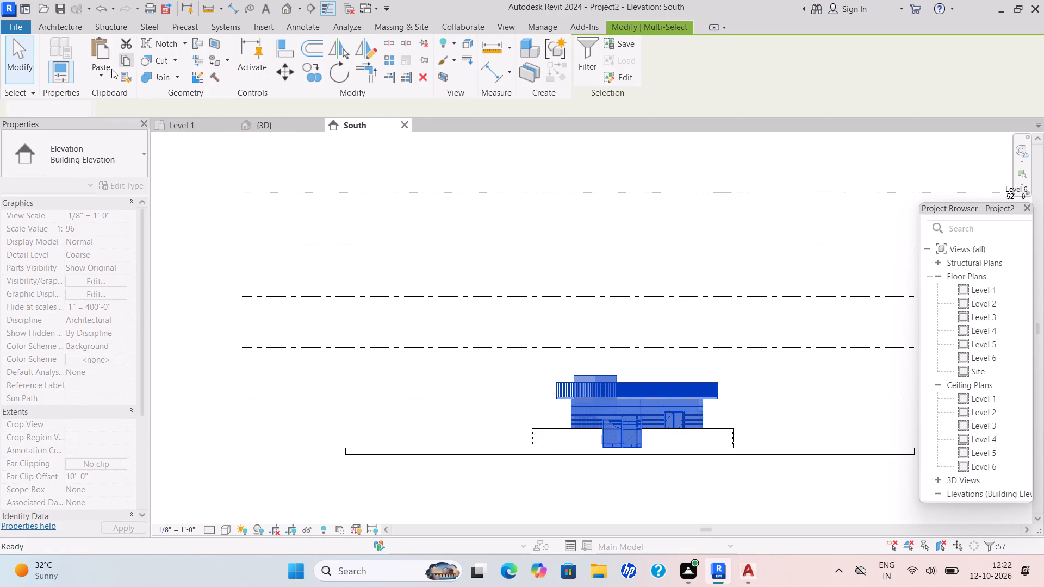
left_click(108, 73)
left_click(137, 127)
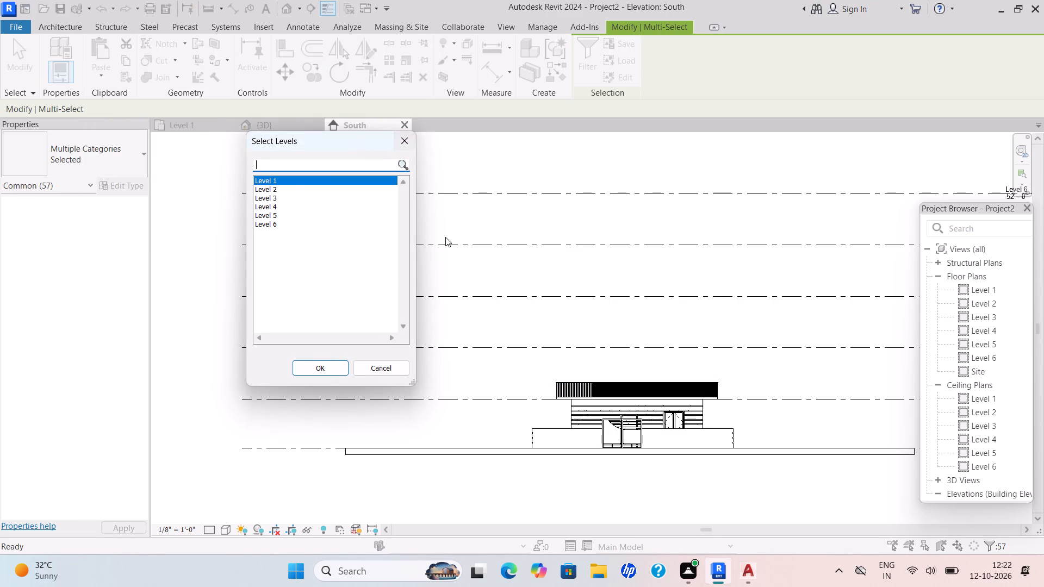
left_click_drag(291, 185, 282, 251)
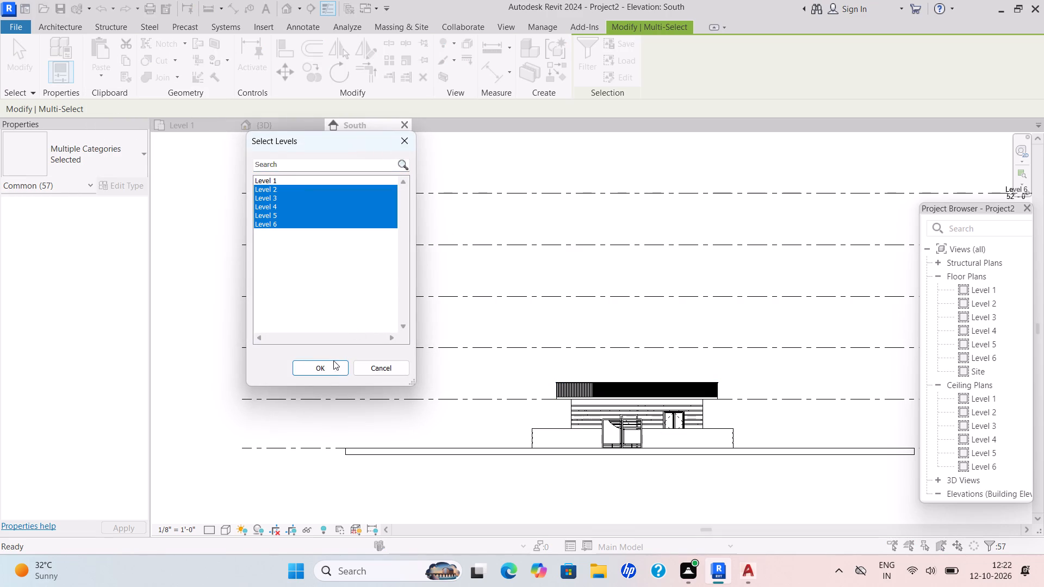
left_click(330, 363)
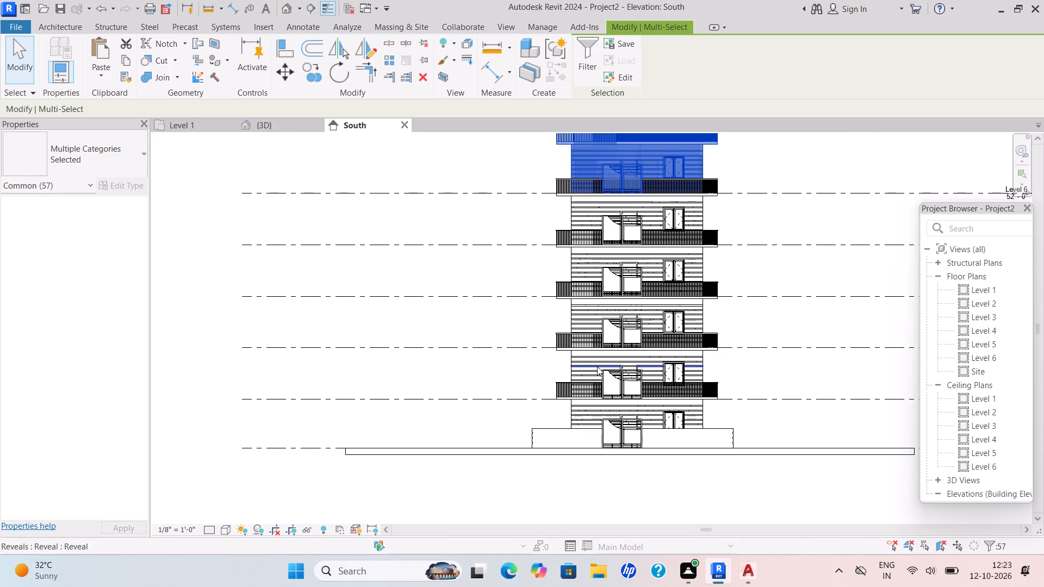
key("Escape")
key("Escape")
In the 3D view, delete the duplicated entrance gates on Levels 2, 3 and 4.
scroll(611, 317, "up", 8)
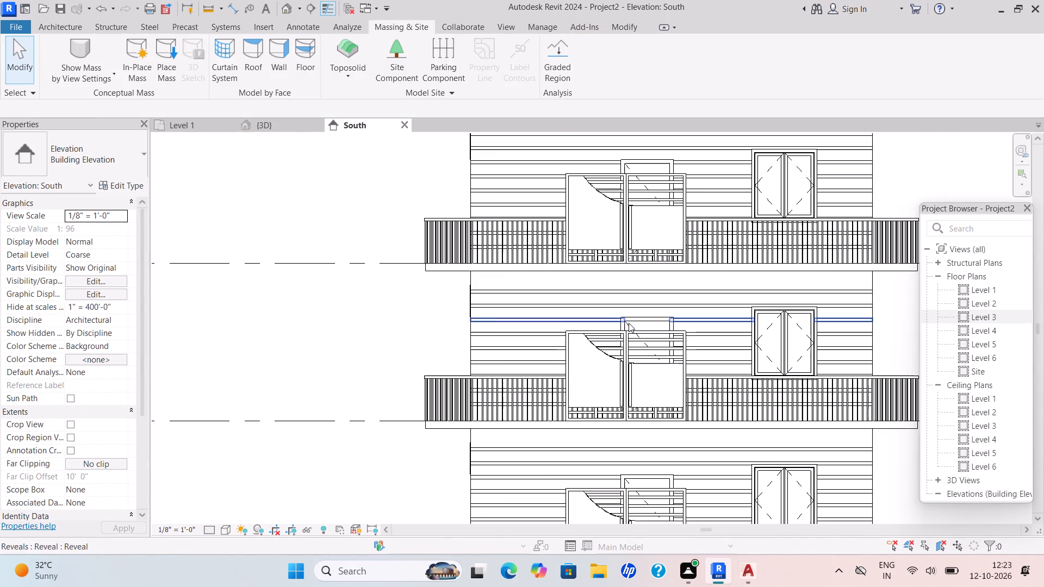
scroll(655, 370, "down", 5)
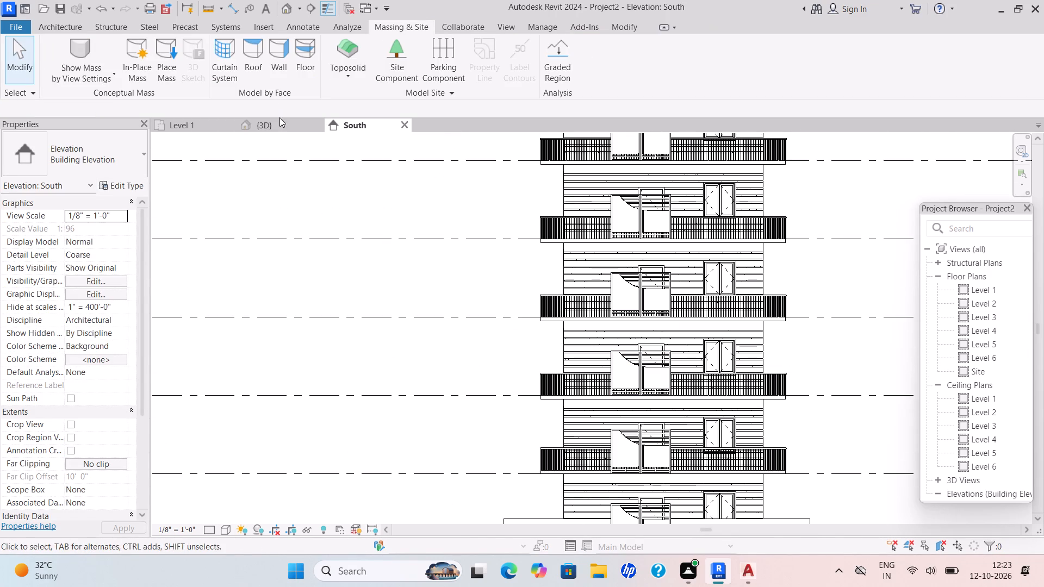
left_click(281, 120)
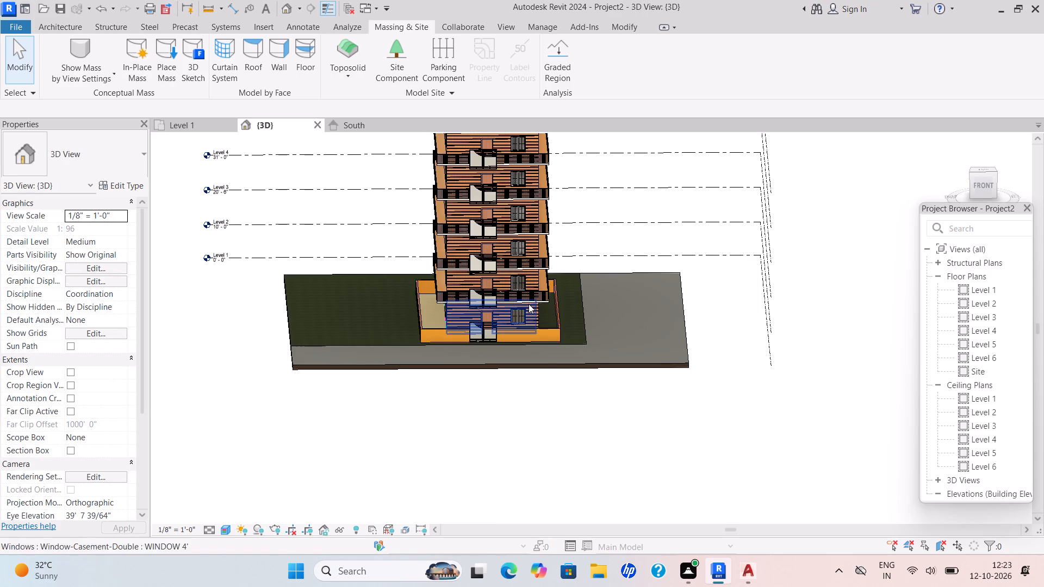
scroll(475, 328, "up", 4)
scroll(506, 295, "up", 2)
middle_click_drag(524, 308, 522, 338)
scroll(517, 332, "up", 1)
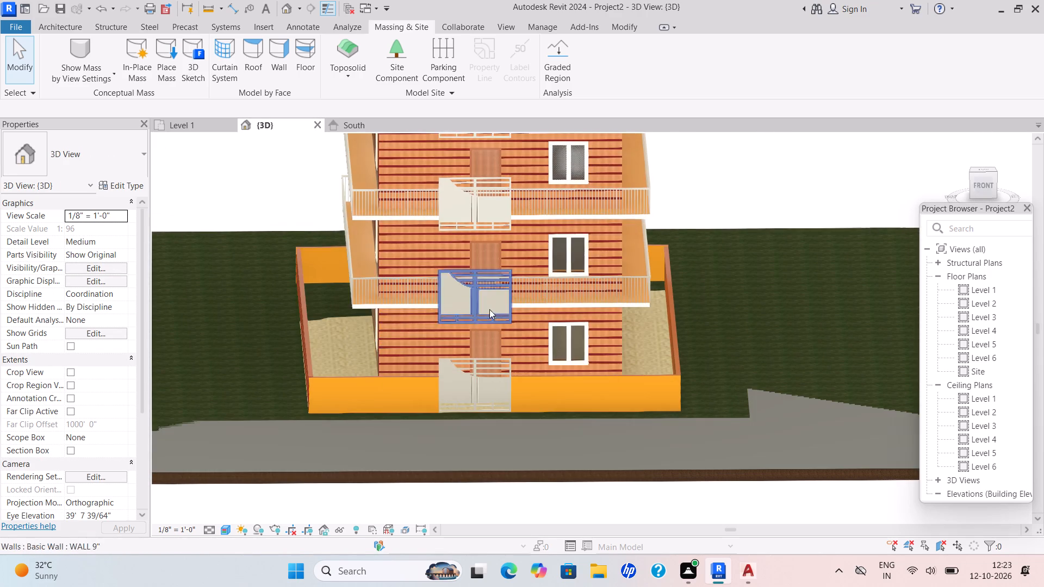
left_click(478, 298)
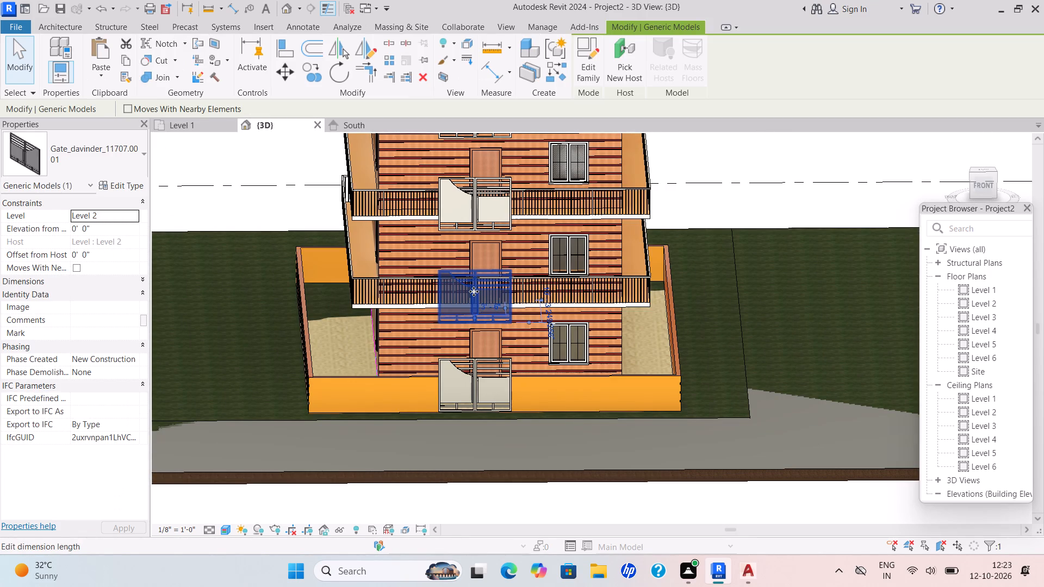
key("Delete")
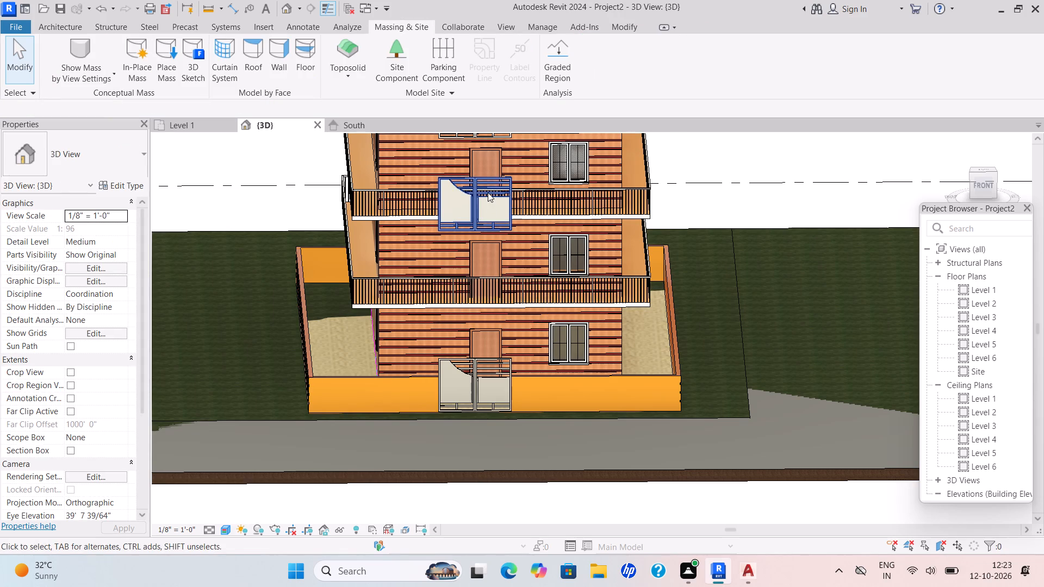
left_click(488, 192)
key("Delete")
scroll(530, 216, "down", 2)
middle_click_drag(534, 253, 547, 384)
scroll(514, 251, "up", 3)
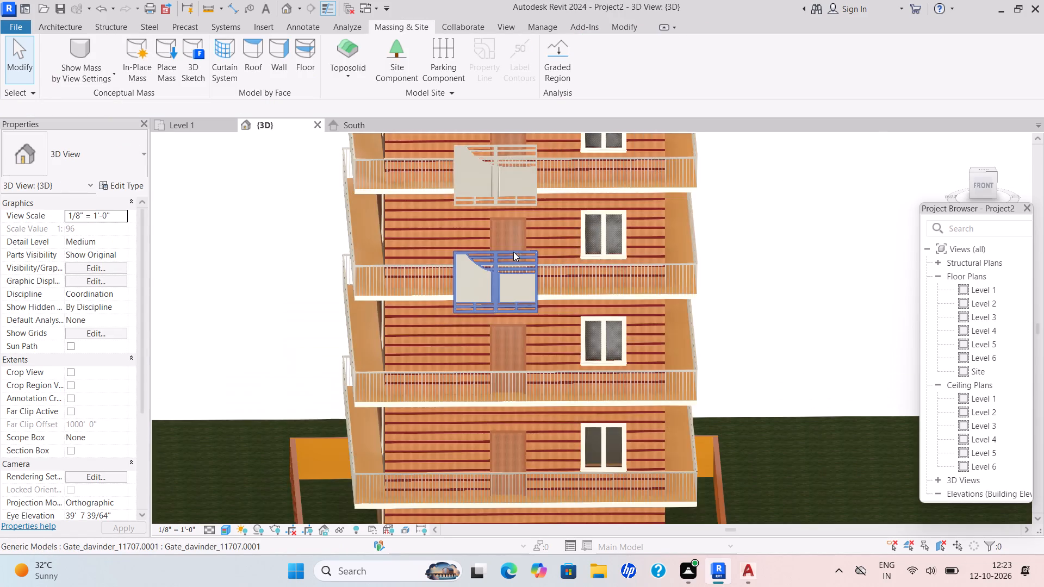
left_click(513, 259)
key("Delete")
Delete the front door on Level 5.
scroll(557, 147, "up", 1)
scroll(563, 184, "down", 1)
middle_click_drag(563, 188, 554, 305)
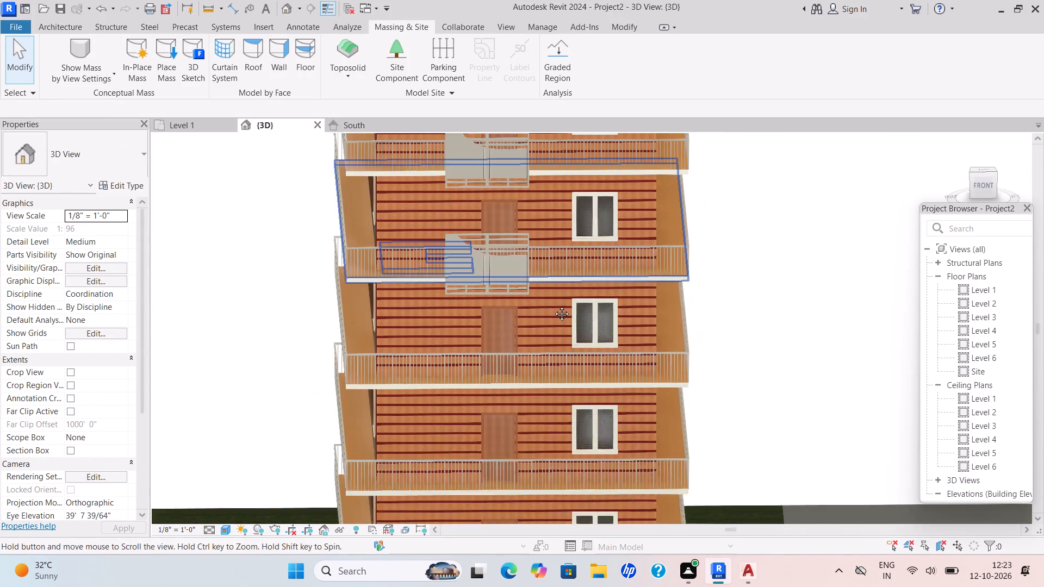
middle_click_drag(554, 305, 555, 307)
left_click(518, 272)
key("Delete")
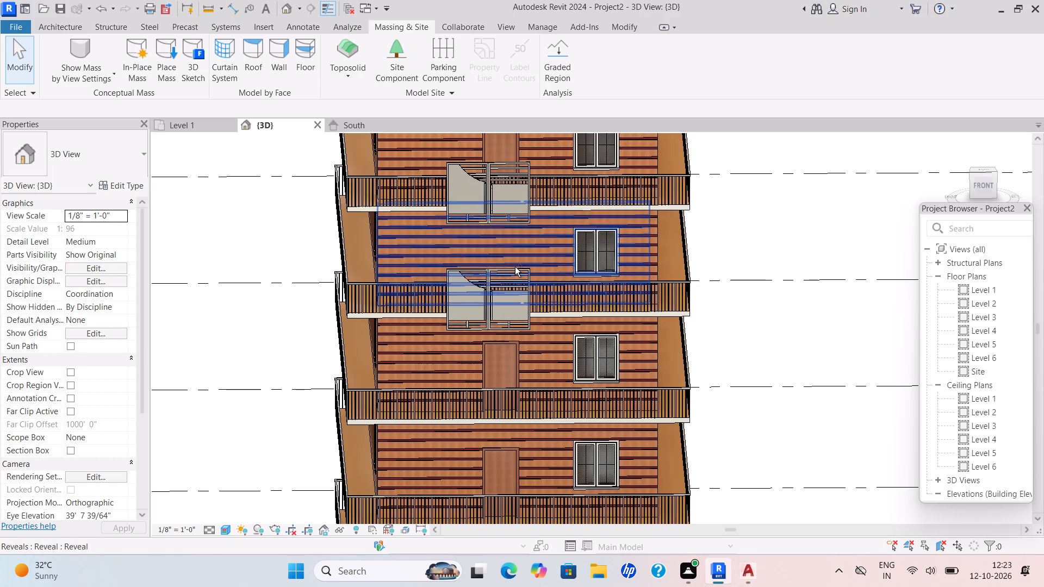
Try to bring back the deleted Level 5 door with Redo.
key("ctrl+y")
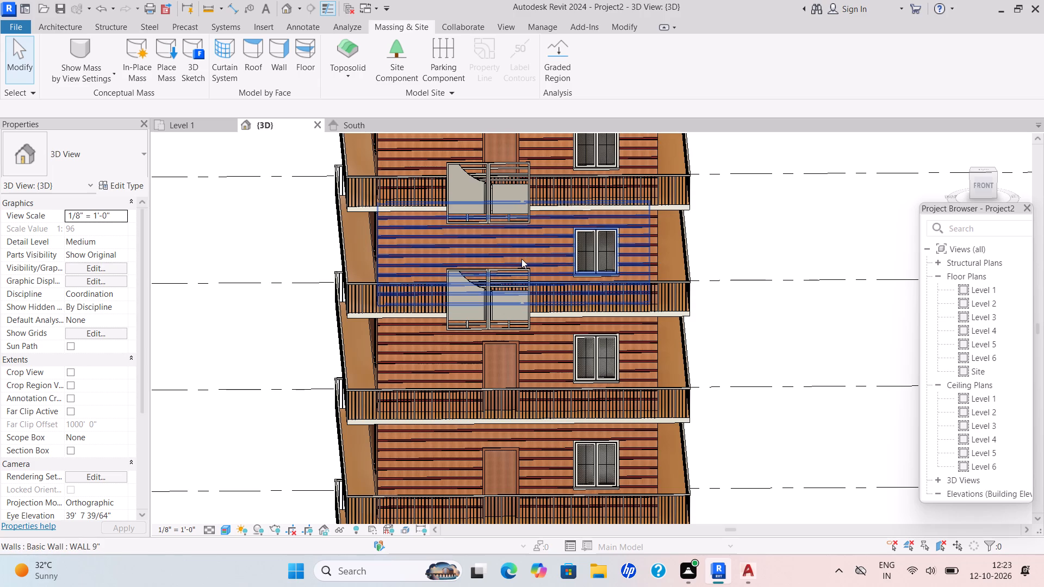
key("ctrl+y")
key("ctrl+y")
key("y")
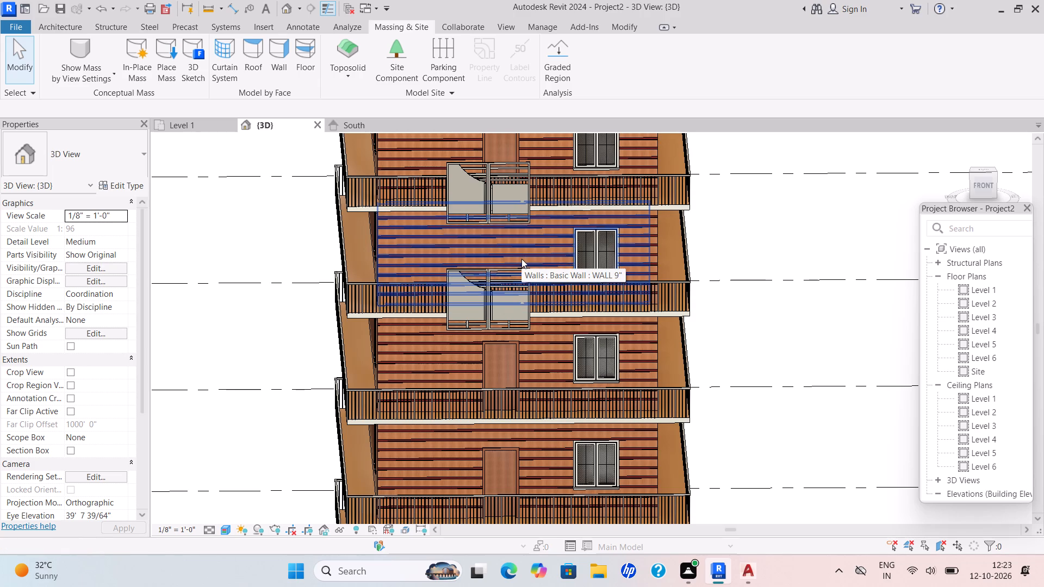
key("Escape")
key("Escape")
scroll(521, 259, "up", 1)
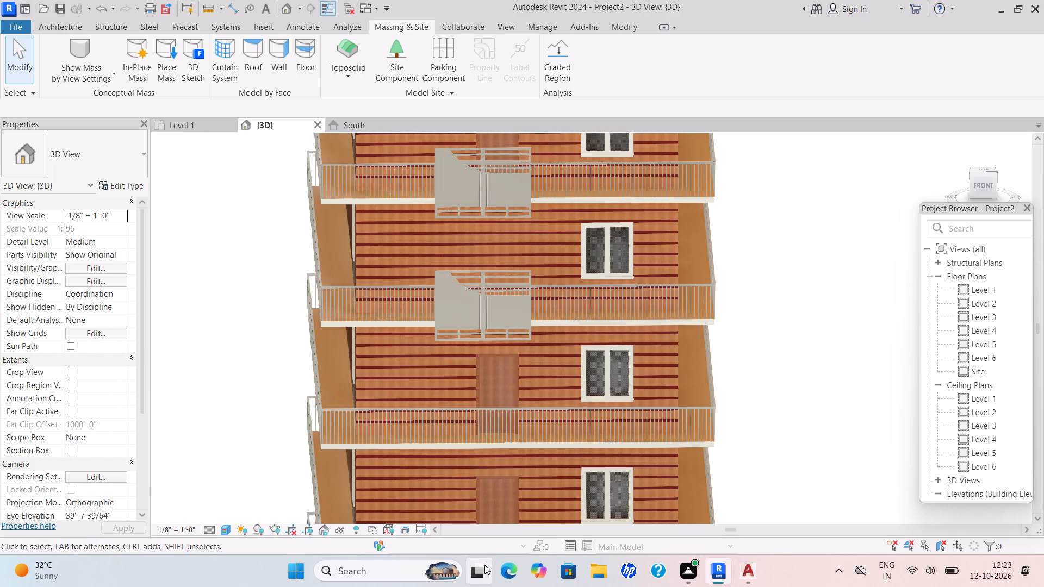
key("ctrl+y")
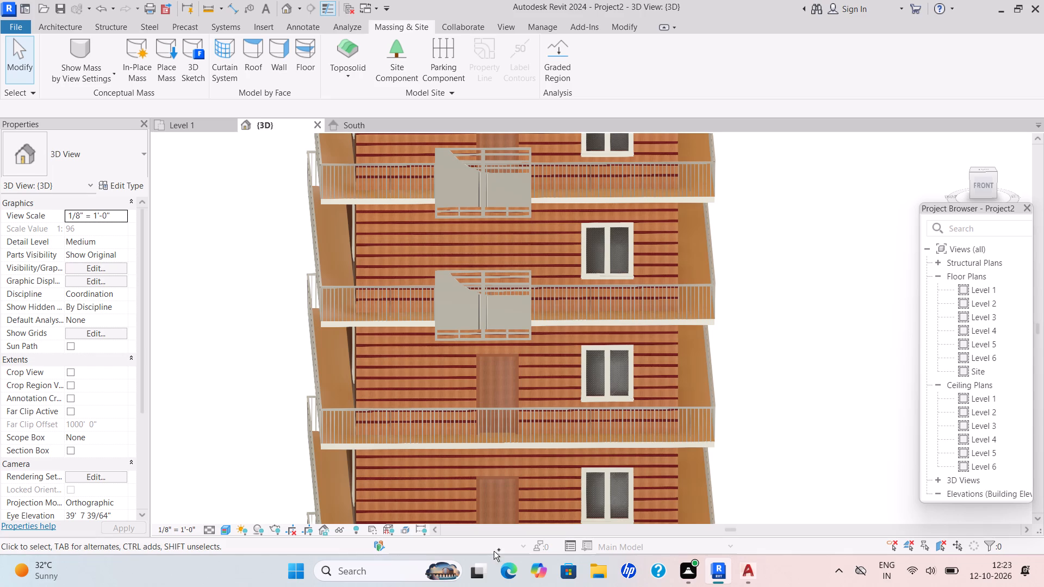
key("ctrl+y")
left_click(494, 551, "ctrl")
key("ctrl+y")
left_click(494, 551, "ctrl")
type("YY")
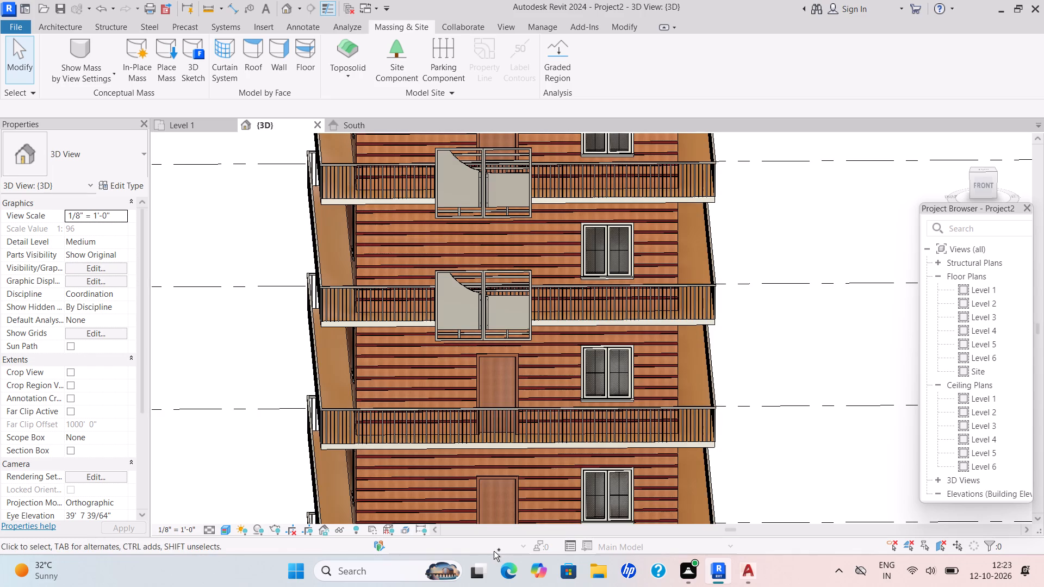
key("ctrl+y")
Copy the Level 4 front door (Single-Flush DOOR 3') and paste it aligned to Level 5.
scroll(494, 551, "up", 2)
scroll(520, 279, "down", 5)
scroll(523, 334, "up", 4)
key("Escape")
left_click(502, 322)
scroll(525, 311, "down", 4)
left_click(502, 319)
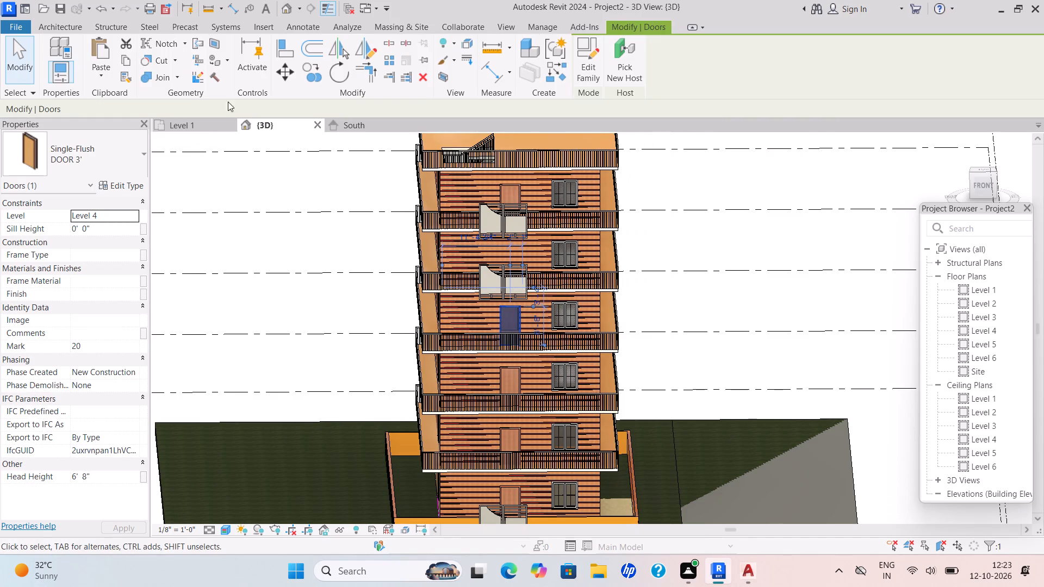
left_click(128, 57)
left_click(102, 68)
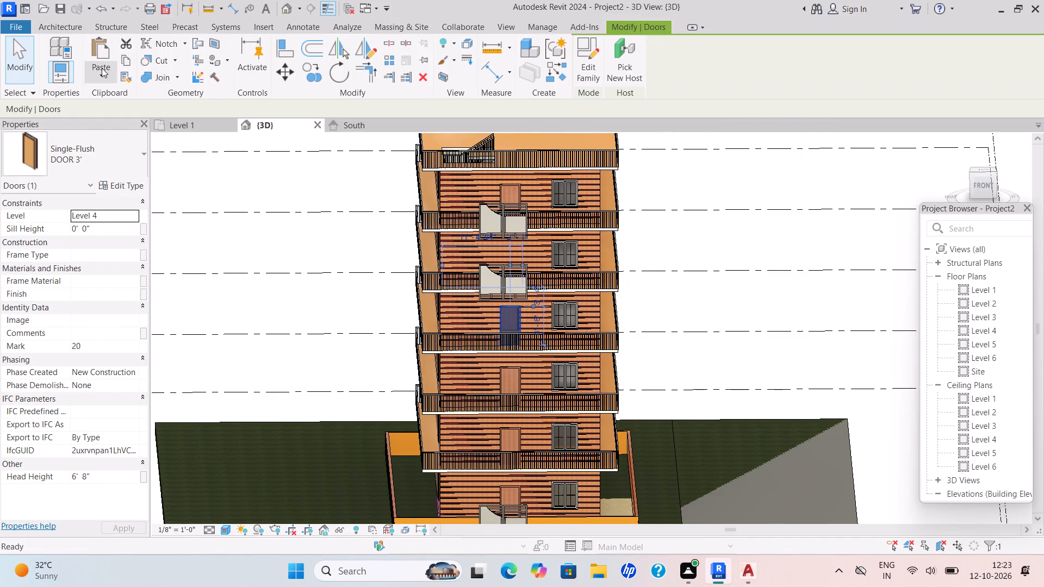
left_click(111, 121)
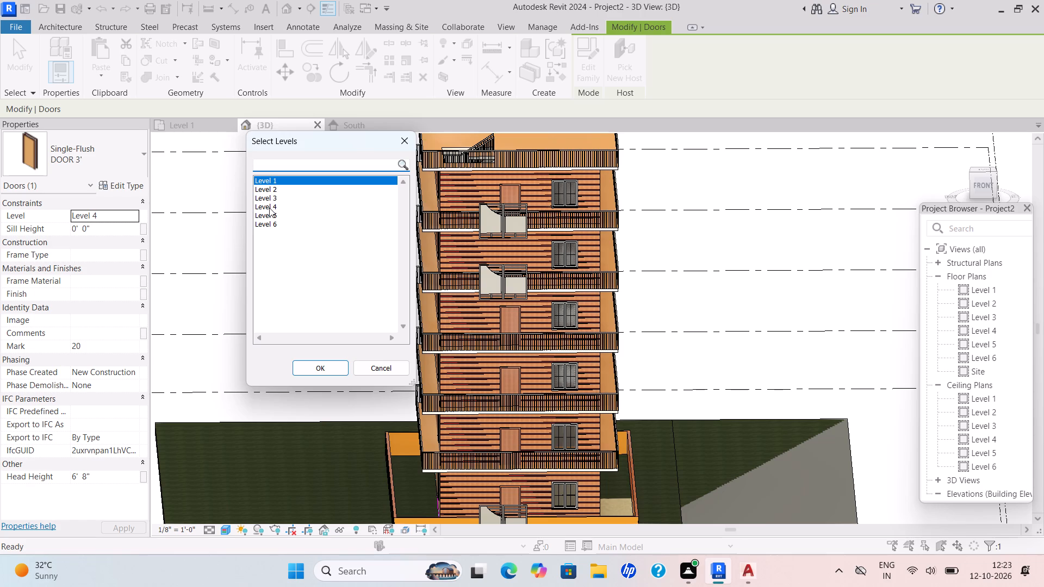
left_click(273, 216)
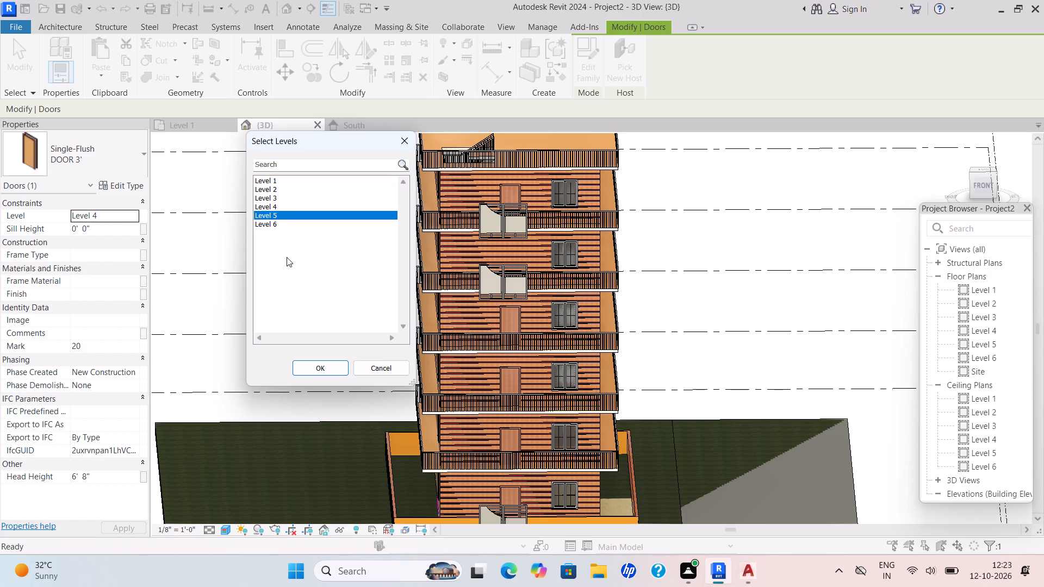
left_click(322, 369)
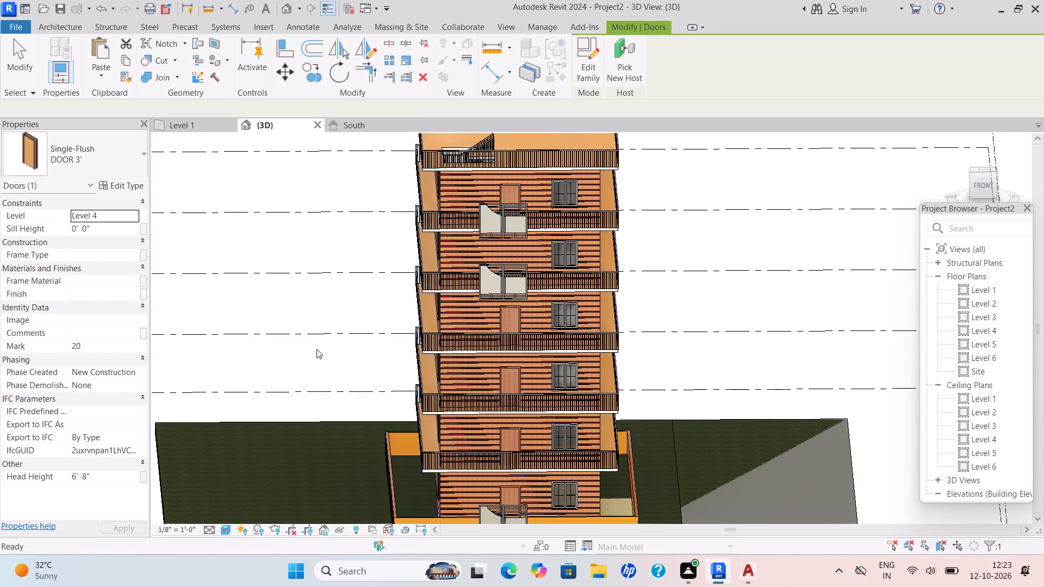
scroll(533, 226, "up", 3)
key("Escape")
Delete the duplicated entrance gates on Levels 6 and 5.
scroll(535, 223, "up", 1)
middle_click_drag(539, 263, 551, 335)
key("Escape")
key("Escape")
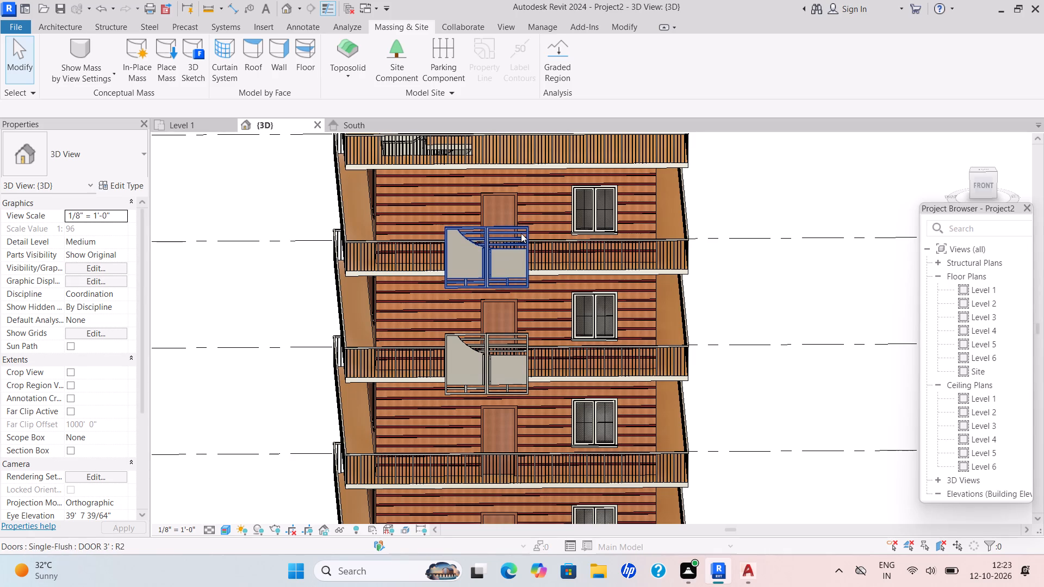
left_click(521, 233)
key("Delete")
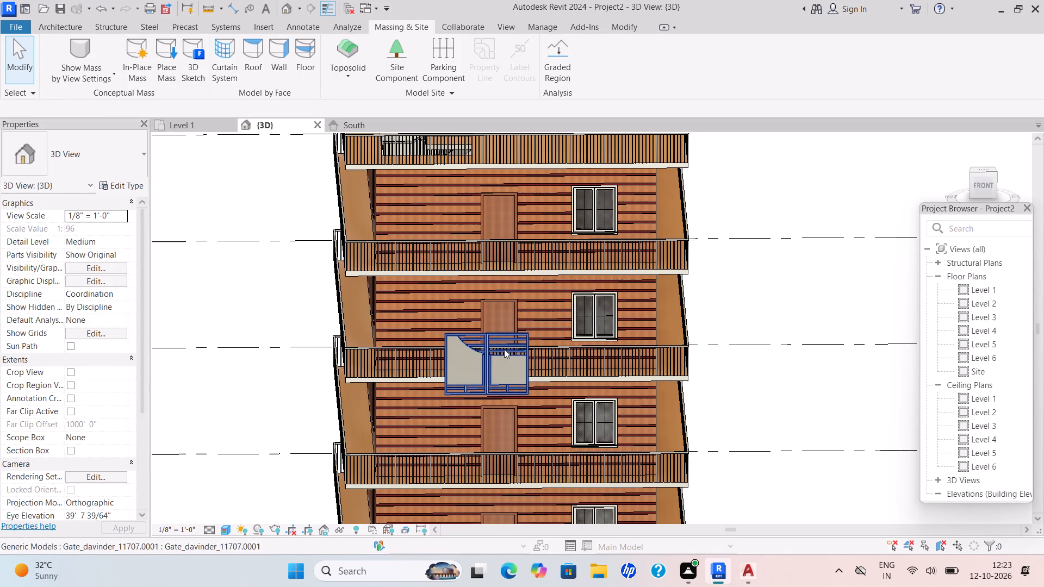
left_click(511, 345)
key("Delete")
Examine the front facade of the stacked floors and the ground-floor gate area in the 3D view.
scroll(557, 265, "down", 3)
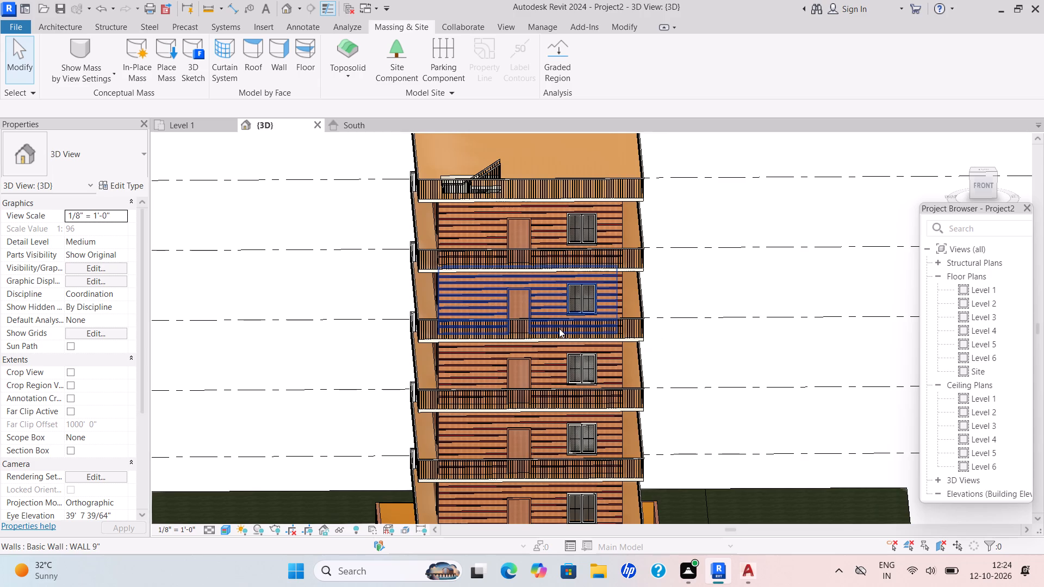
scroll(499, 359, "down", 3)
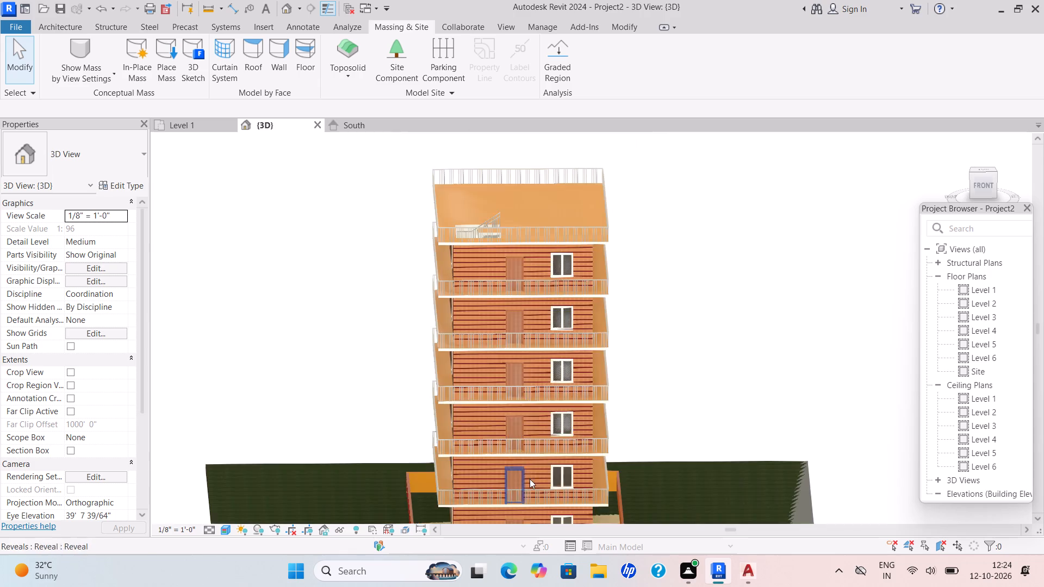
scroll(562, 525, "down", 1, "shift")
middle_click_drag(562, 525, 615, 390, "shift")
scroll(598, 415, "up", 1, "shift")
middle_click_drag(598, 415, 625, 312, "shift")
scroll(625, 312, "up", 1)
scroll(565, 348, "up", 2)
middle_click_drag(570, 365, 550, 398, "shift")
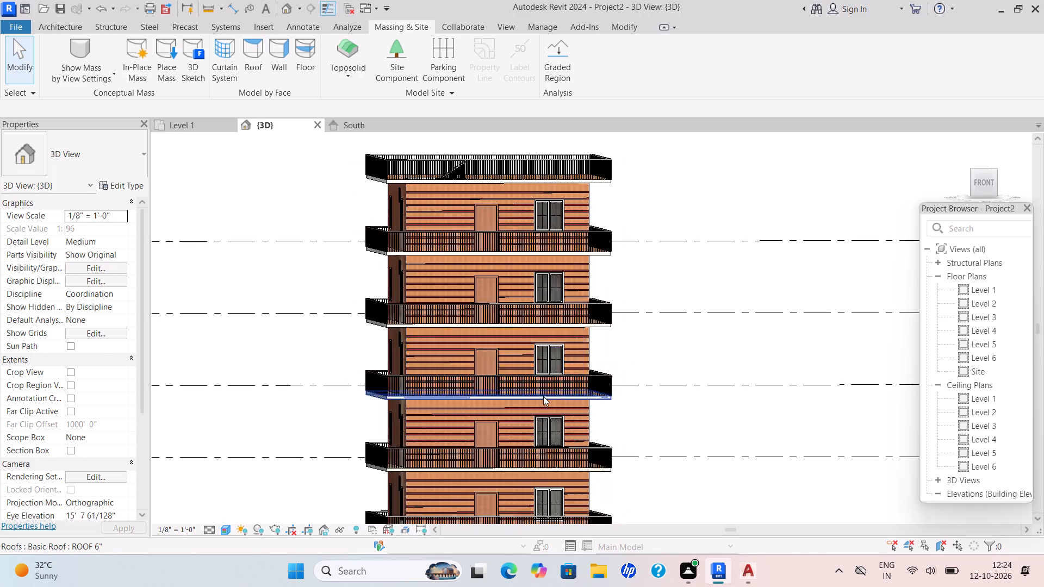
scroll(543, 394, "down", 2)
middle_click_drag(533, 419, 530, 433, "shift")
scroll(527, 432, "up", 3)
scroll(523, 433, "down", 3)
middle_click_drag(523, 433, 556, 284)
scroll(522, 407, "up", 2)
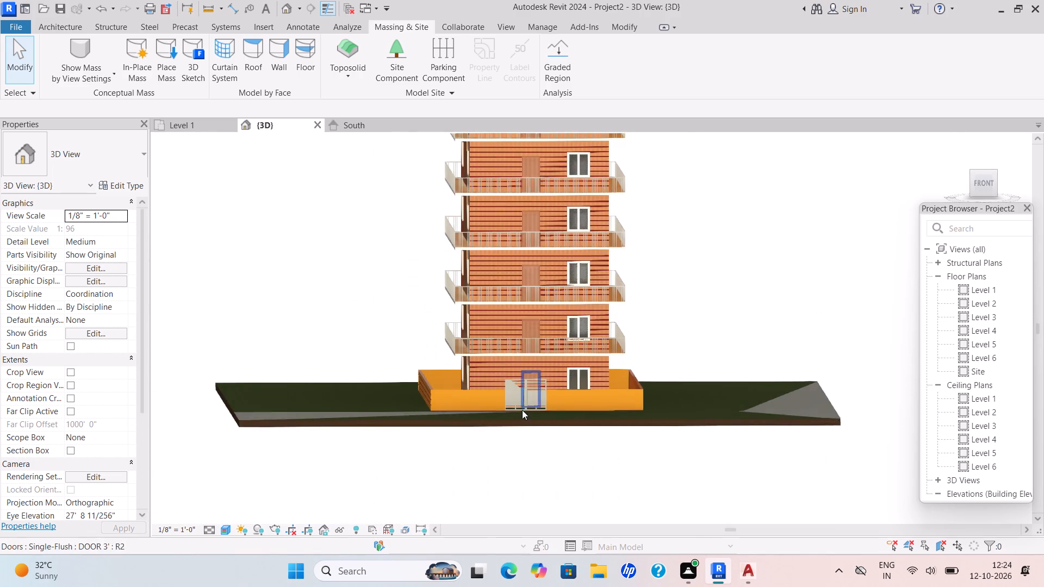
scroll(522, 410, "up", 10)
middle_click_drag(605, 397, 592, 421)
scroll(605, 397, "down", 6)
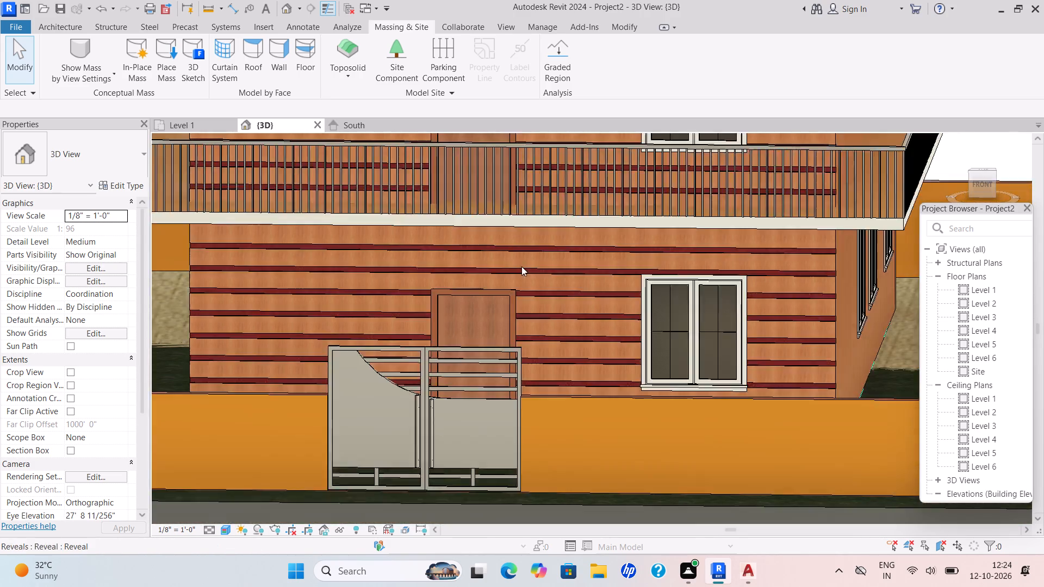
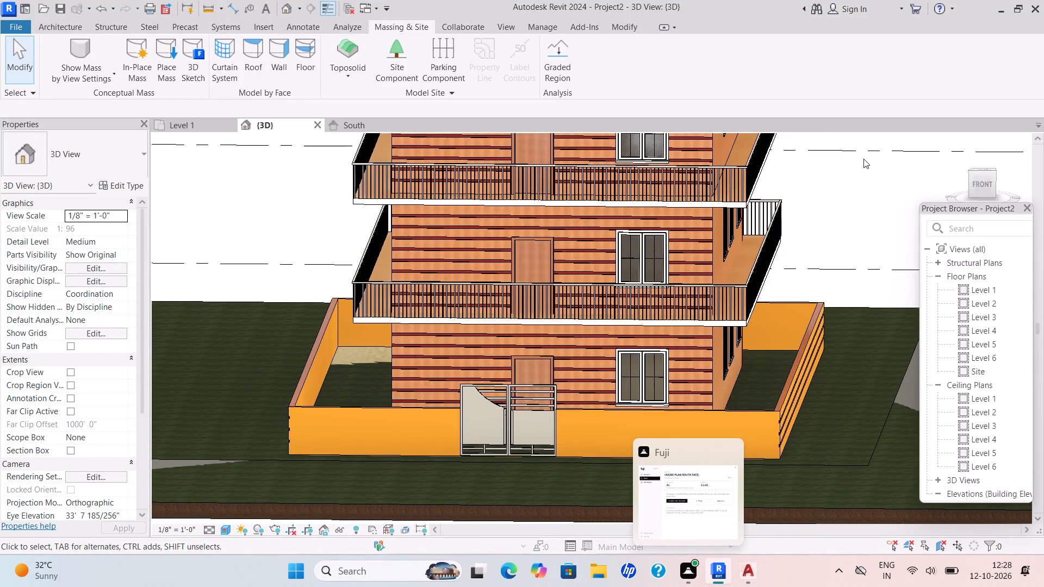
Examine the front facade, boundary wall and entrance gate of the multi-storey building from several angles in the 3D view.
scroll(531, 544, "down", 1)
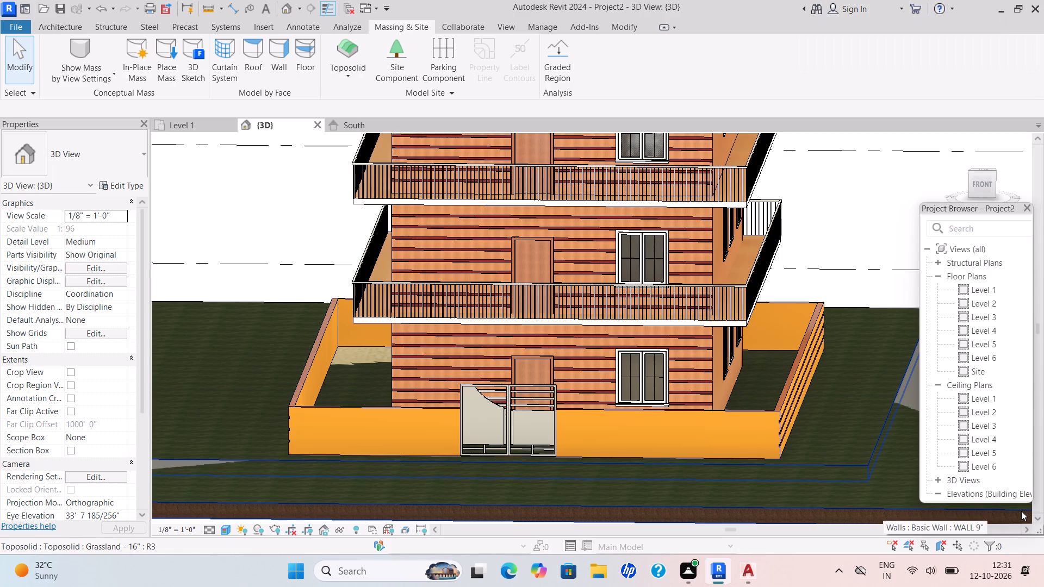
scroll(974, 492, "down", 3)
scroll(797, 420, "down", 2)
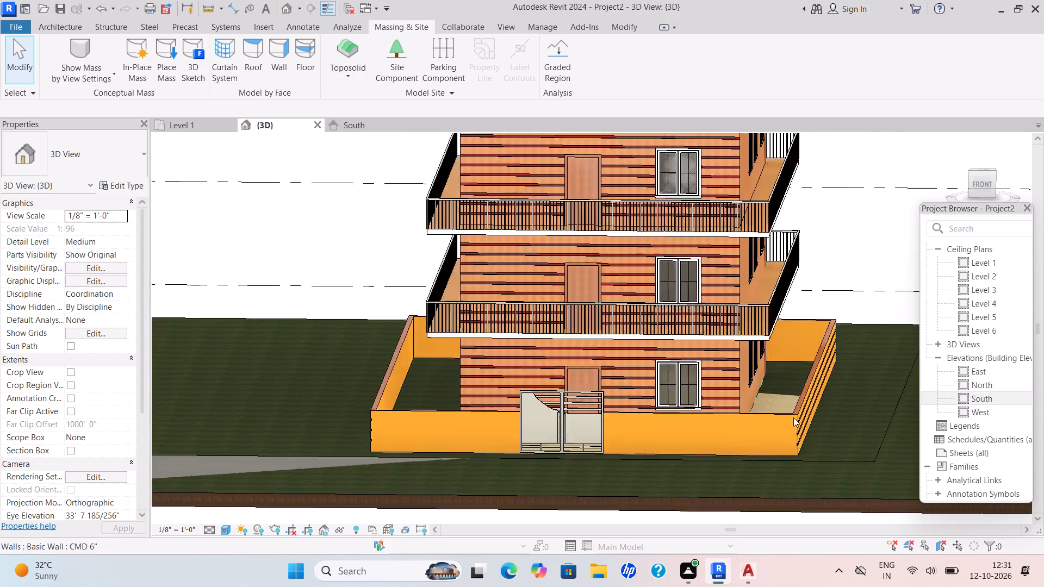
middle_click_drag(785, 412, 855, 357, "shift")
scroll(809, 380, "up", 3)
middle_click_drag(809, 380, 809, 378, "shift")
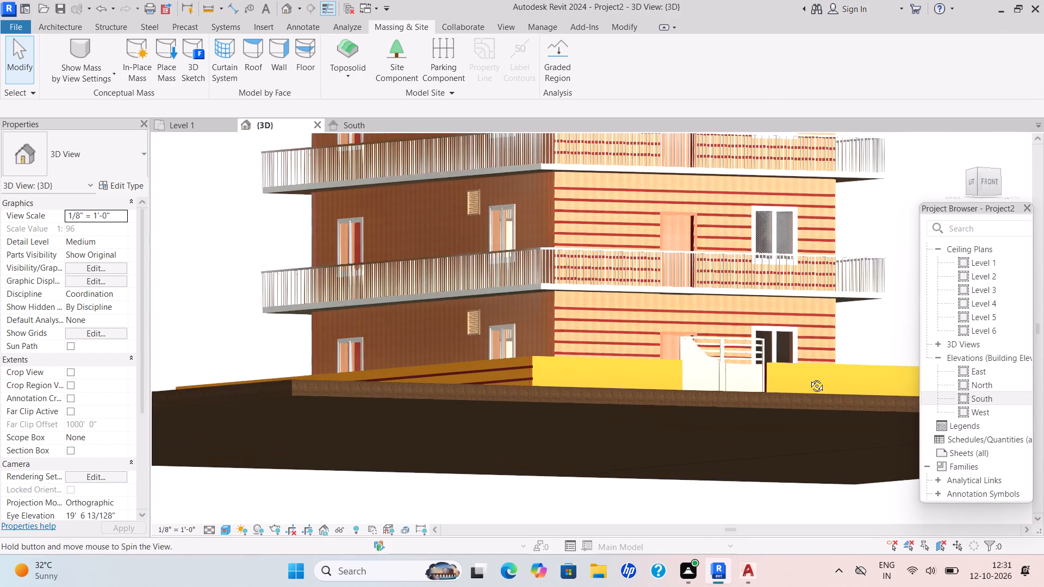
middle_click_drag(809, 378, 823, 360, "shift")
scroll(809, 374, "up", 2)
scroll(809, 374, "down", 1)
middle_click_drag(806, 384, 754, 431, "shift")
middle_click_drag(746, 427, 734, 446, "shift")
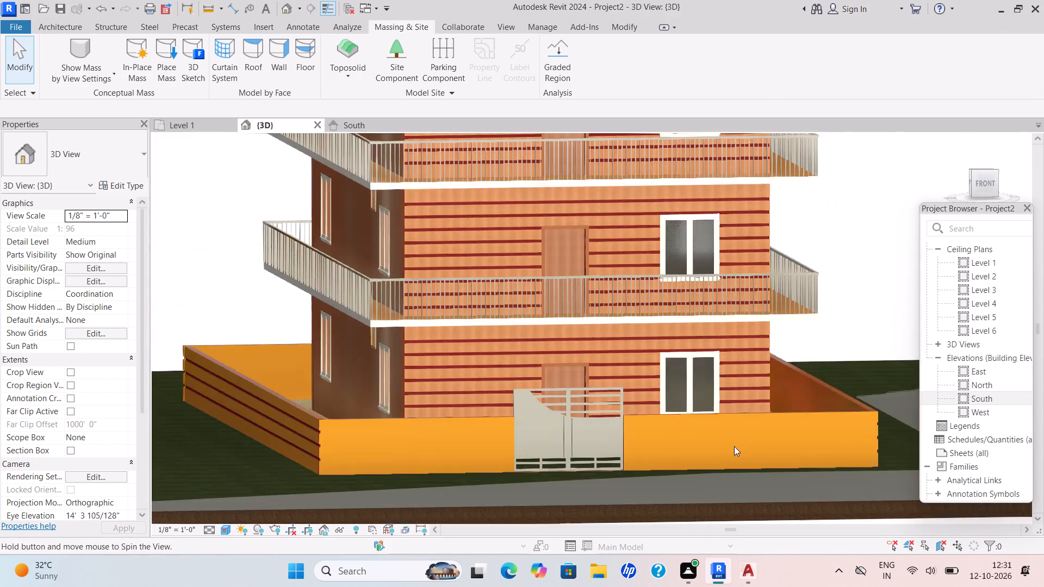
scroll(734, 446, "down", 5)
middle_click_drag(734, 427, 695, 449)
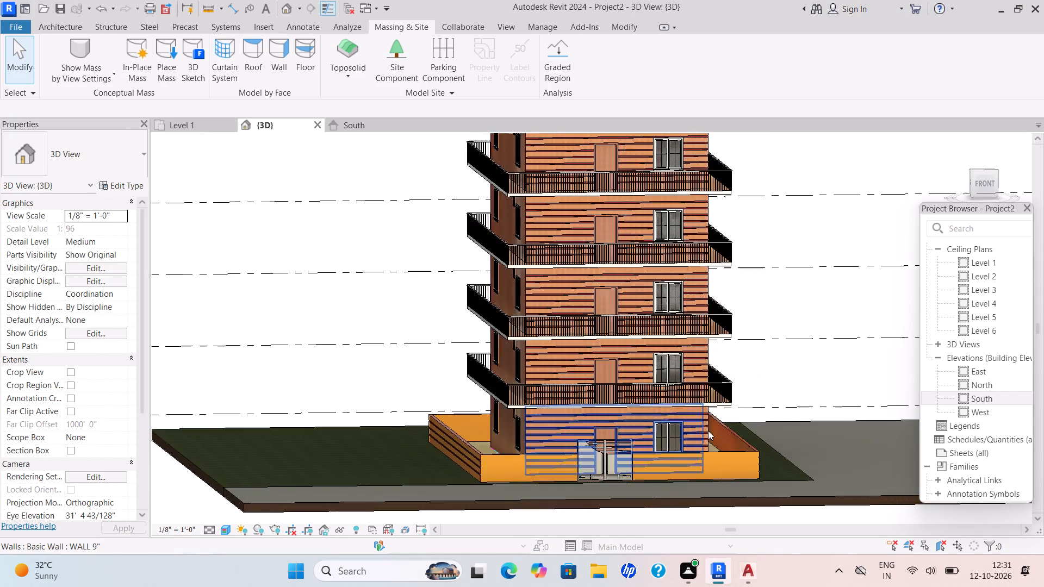
middle_click_drag(709, 427, 714, 410)
scroll(709, 423, "up", 2)
middle_click_drag(718, 404, 775, 361)
scroll(782, 357, "up", 1)
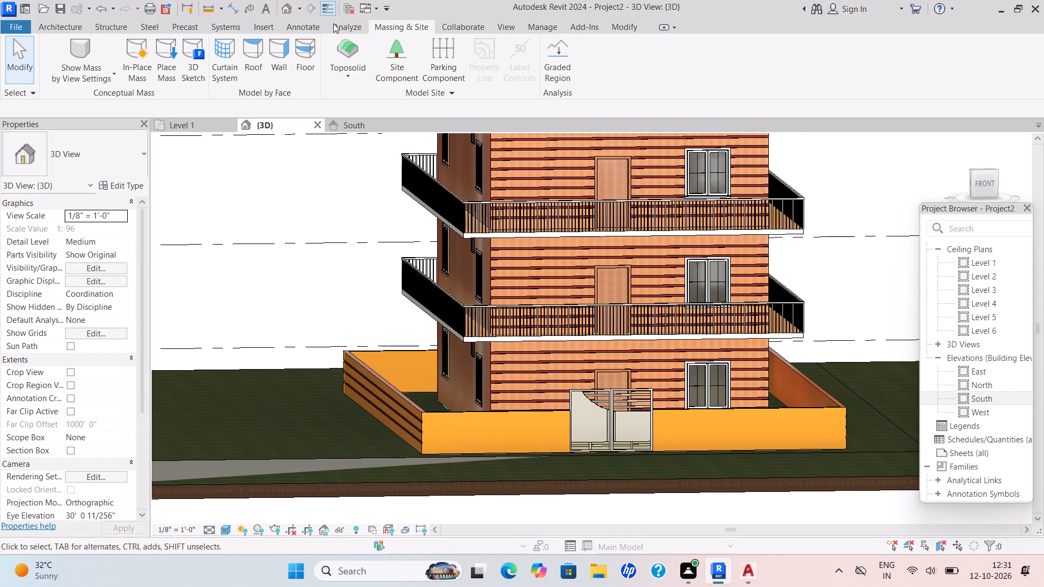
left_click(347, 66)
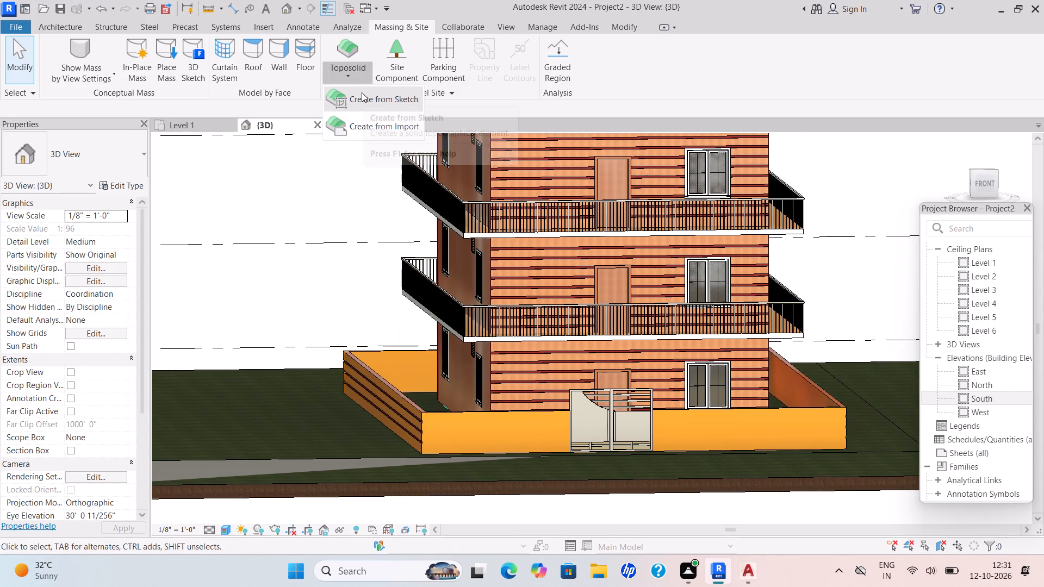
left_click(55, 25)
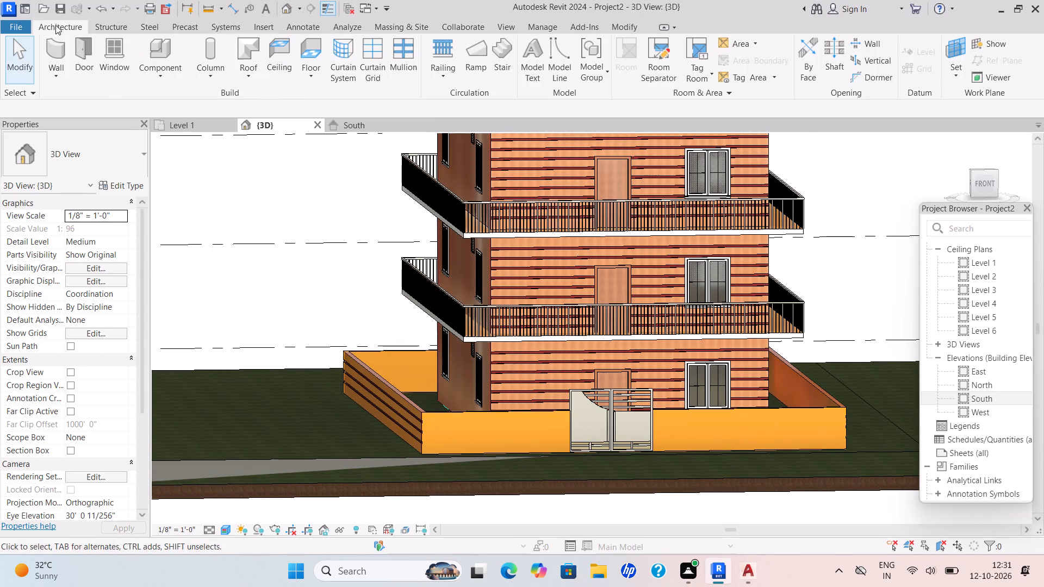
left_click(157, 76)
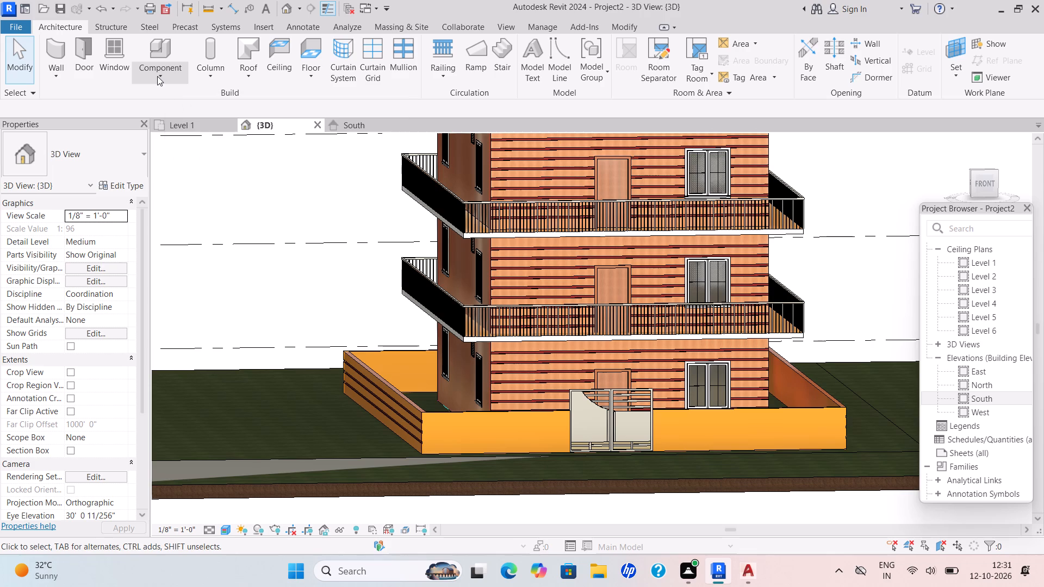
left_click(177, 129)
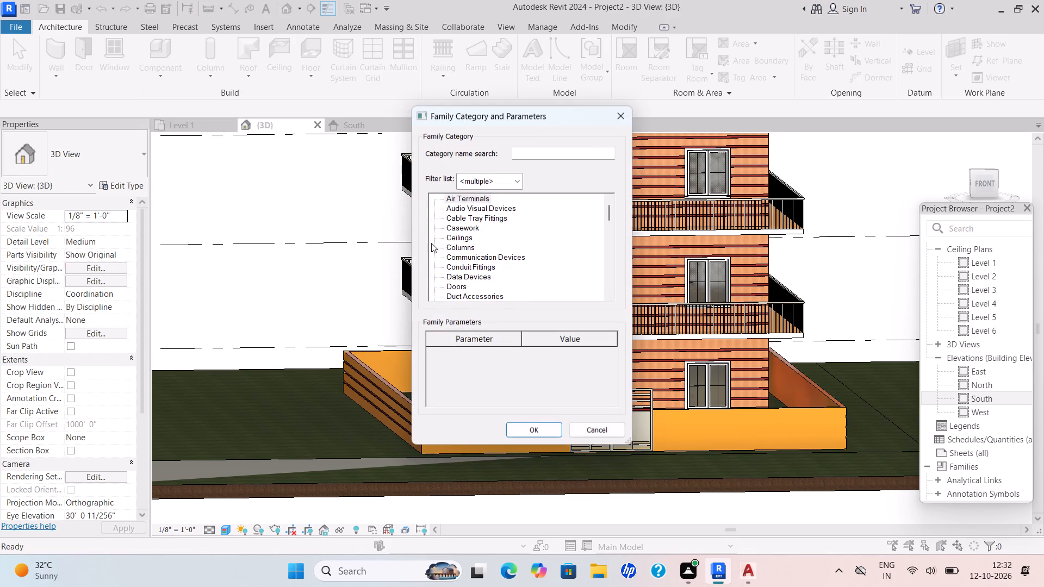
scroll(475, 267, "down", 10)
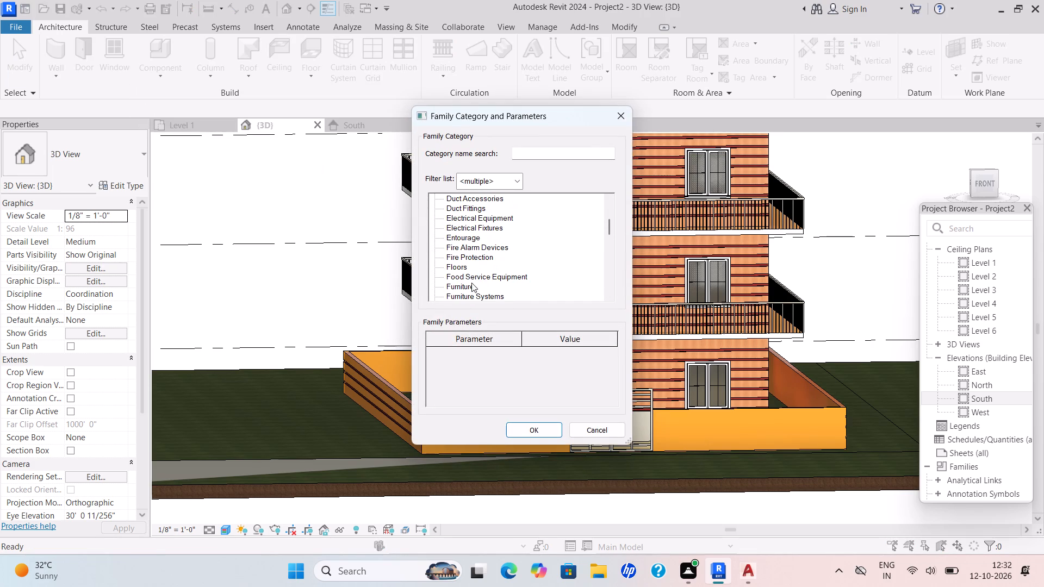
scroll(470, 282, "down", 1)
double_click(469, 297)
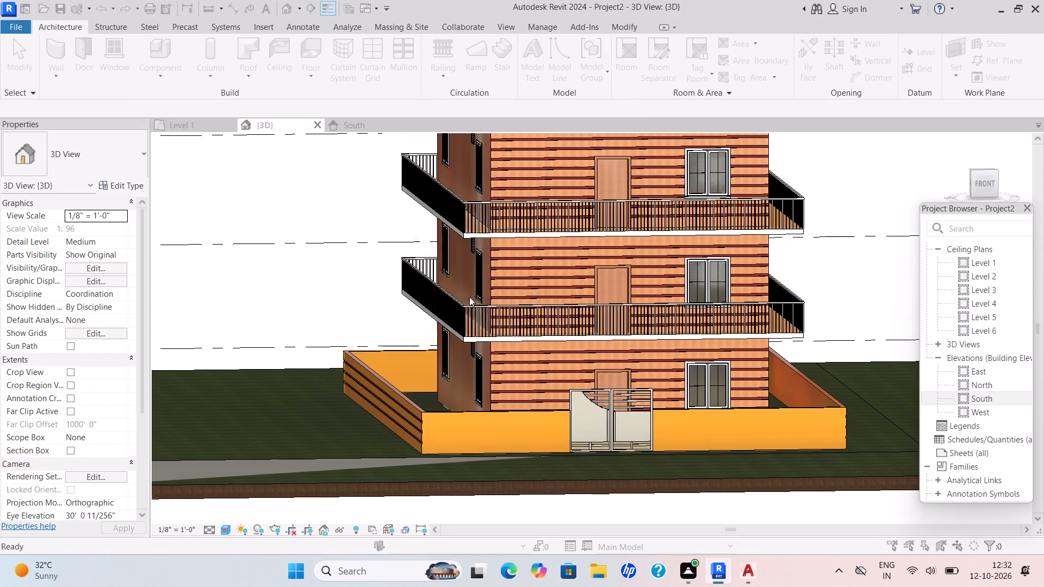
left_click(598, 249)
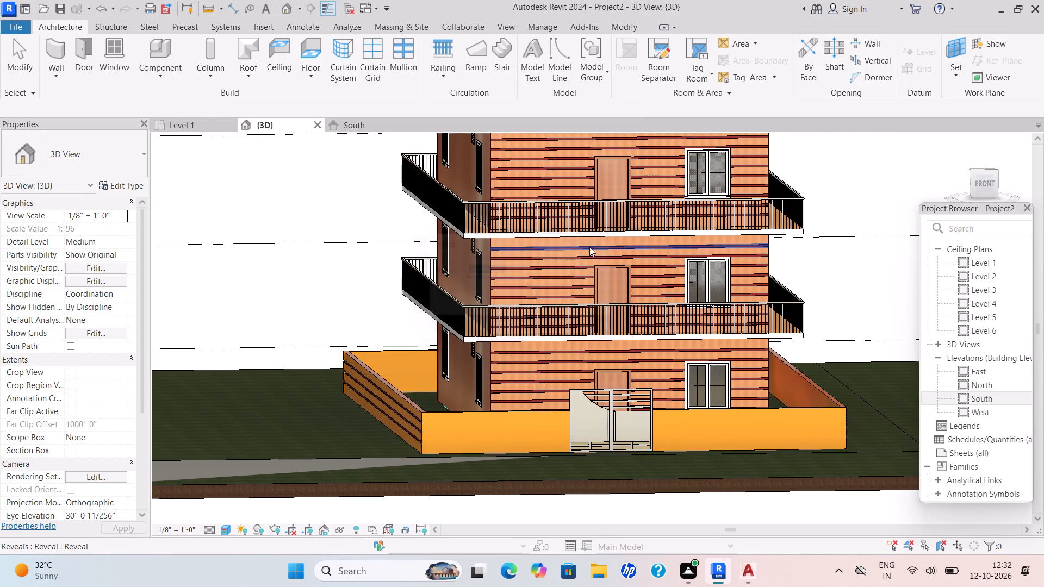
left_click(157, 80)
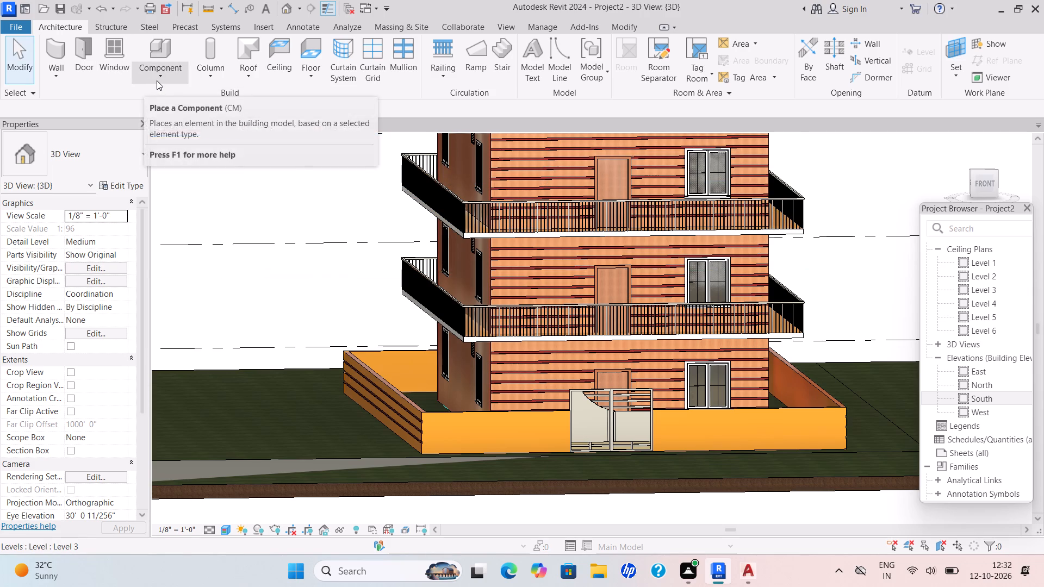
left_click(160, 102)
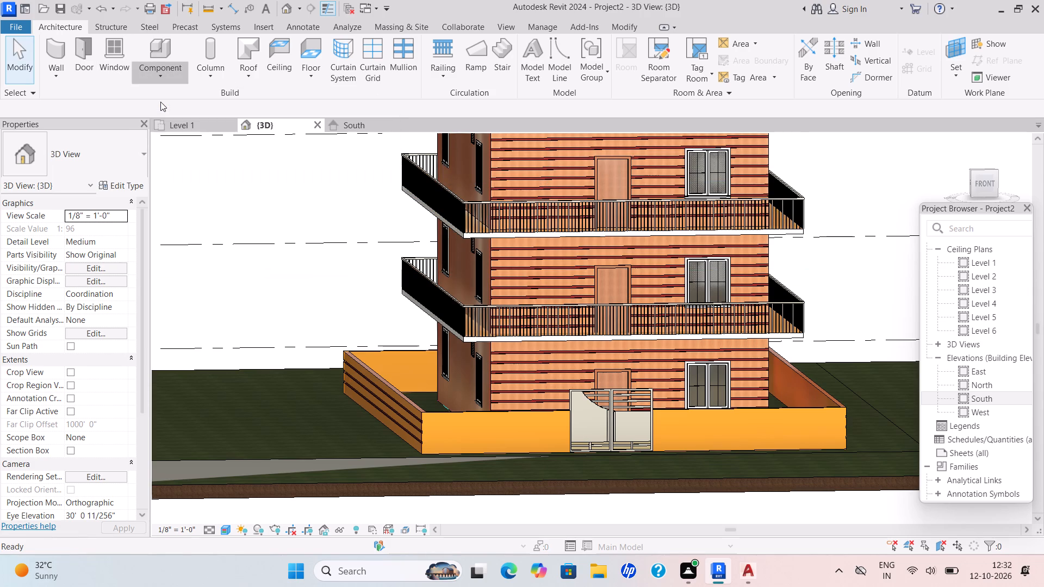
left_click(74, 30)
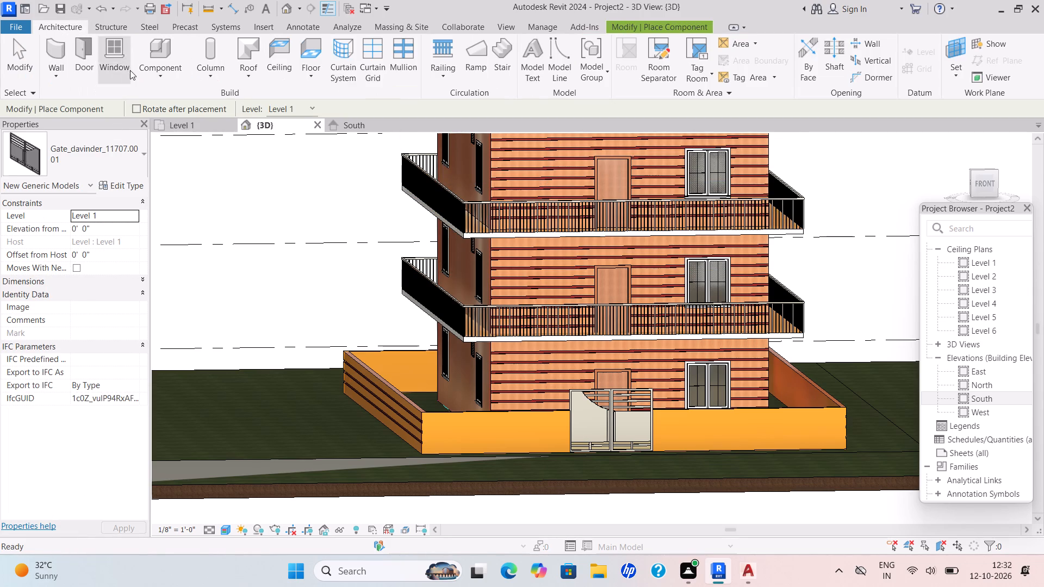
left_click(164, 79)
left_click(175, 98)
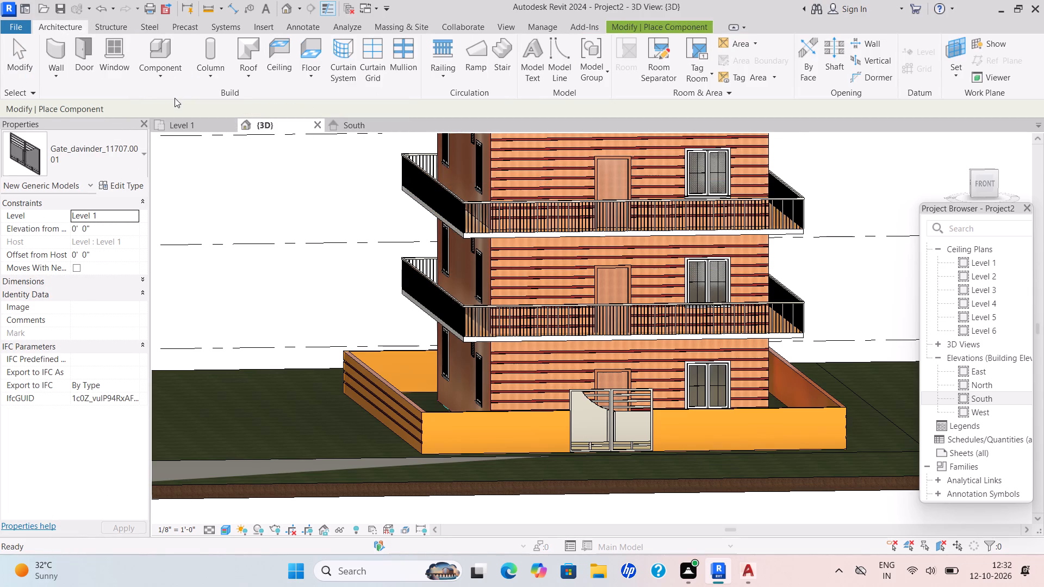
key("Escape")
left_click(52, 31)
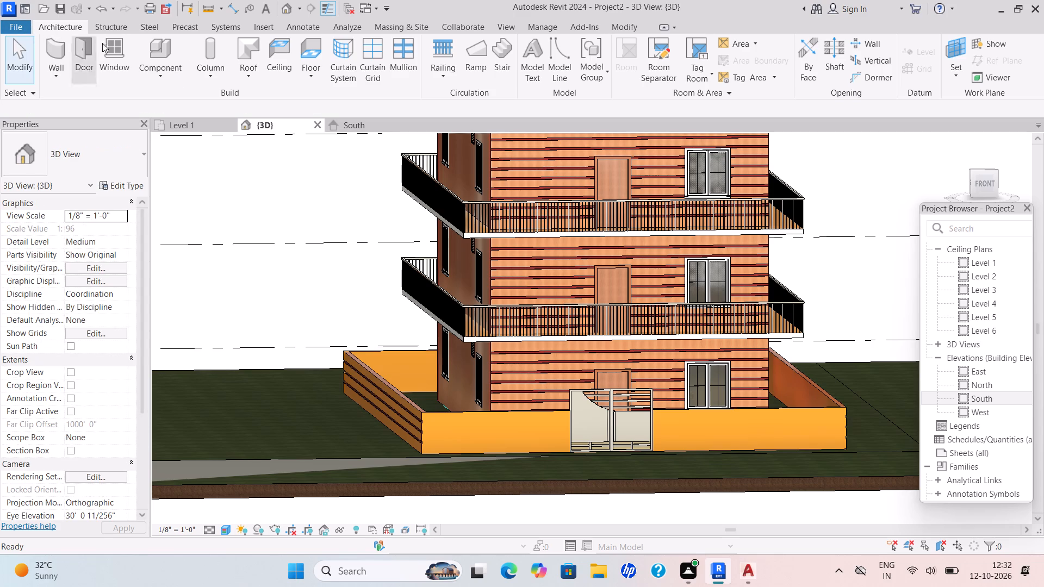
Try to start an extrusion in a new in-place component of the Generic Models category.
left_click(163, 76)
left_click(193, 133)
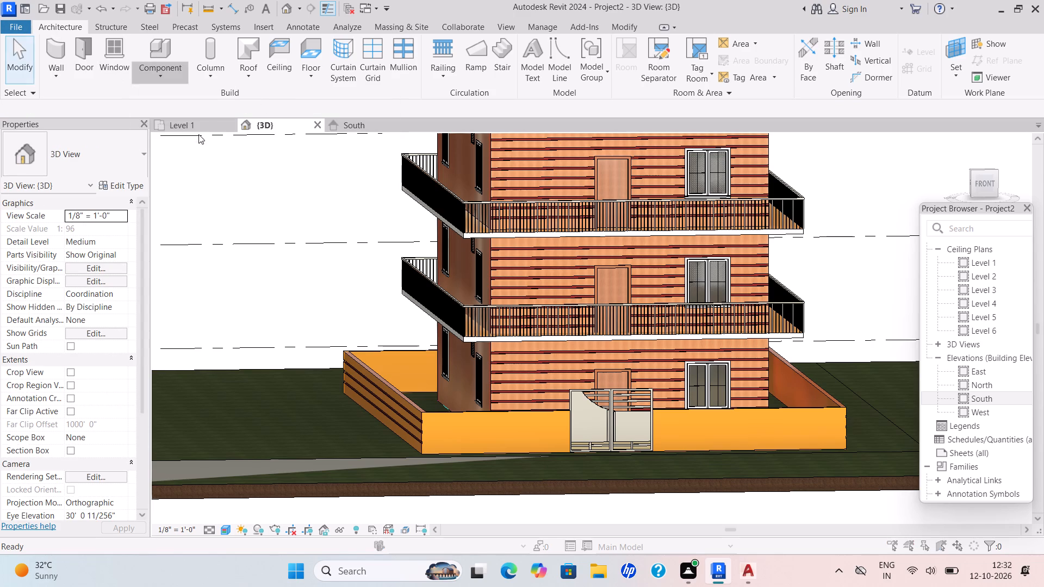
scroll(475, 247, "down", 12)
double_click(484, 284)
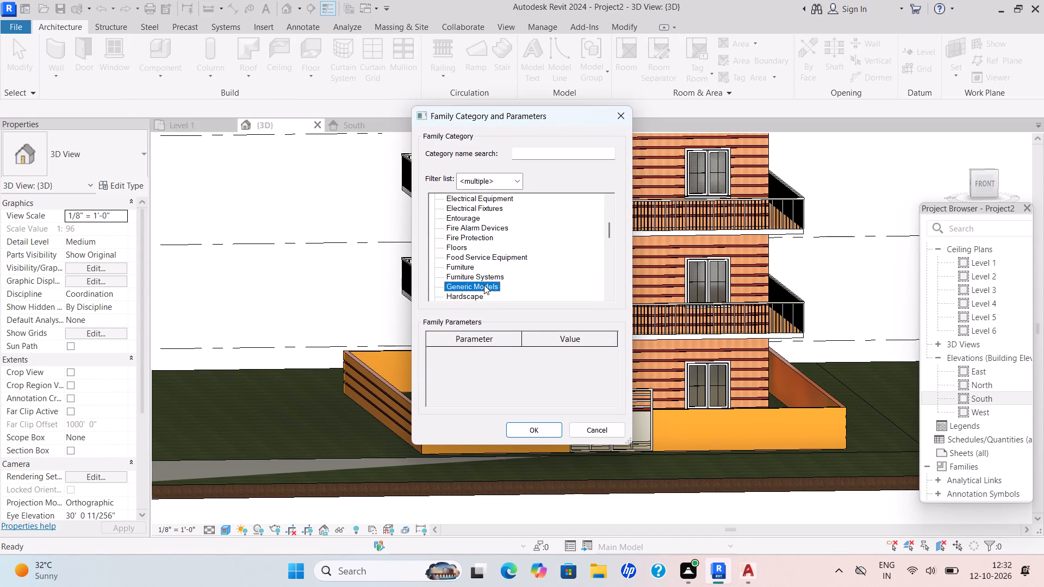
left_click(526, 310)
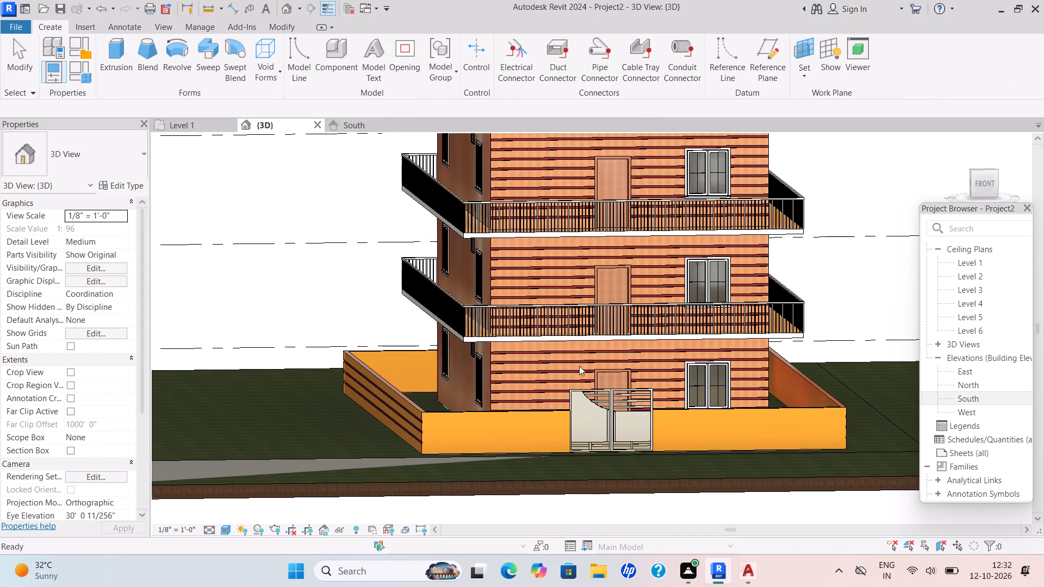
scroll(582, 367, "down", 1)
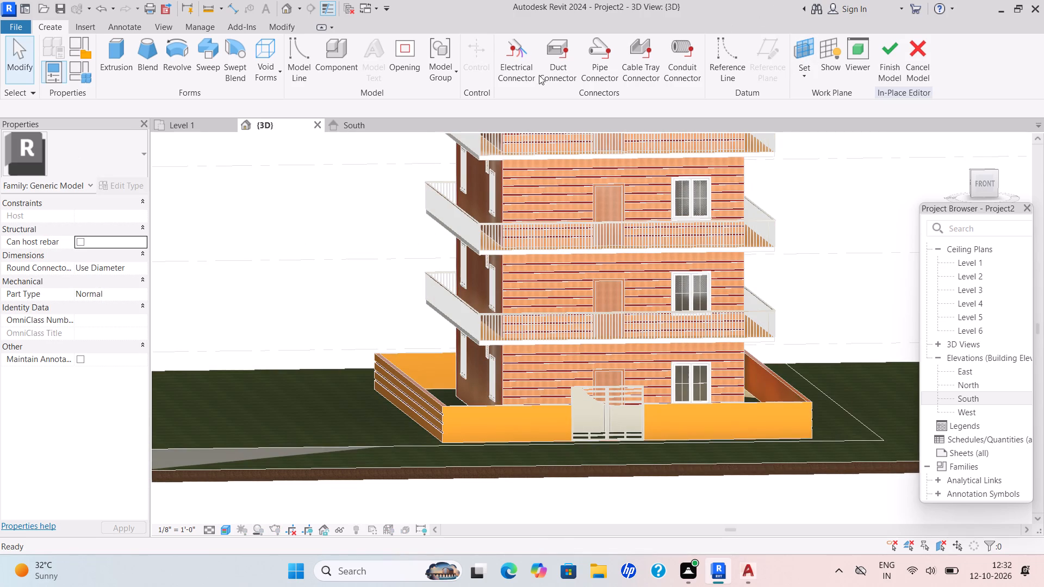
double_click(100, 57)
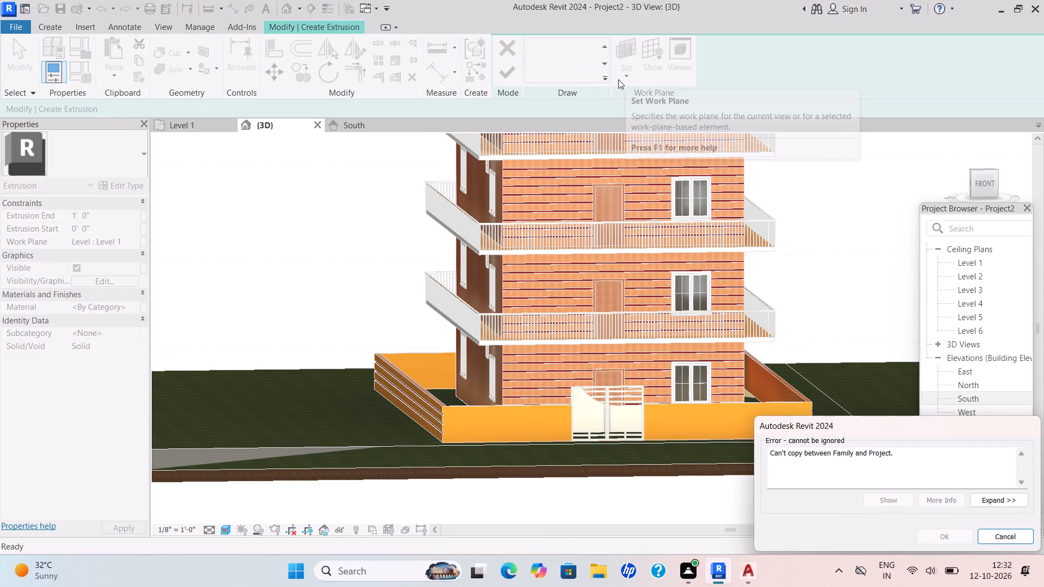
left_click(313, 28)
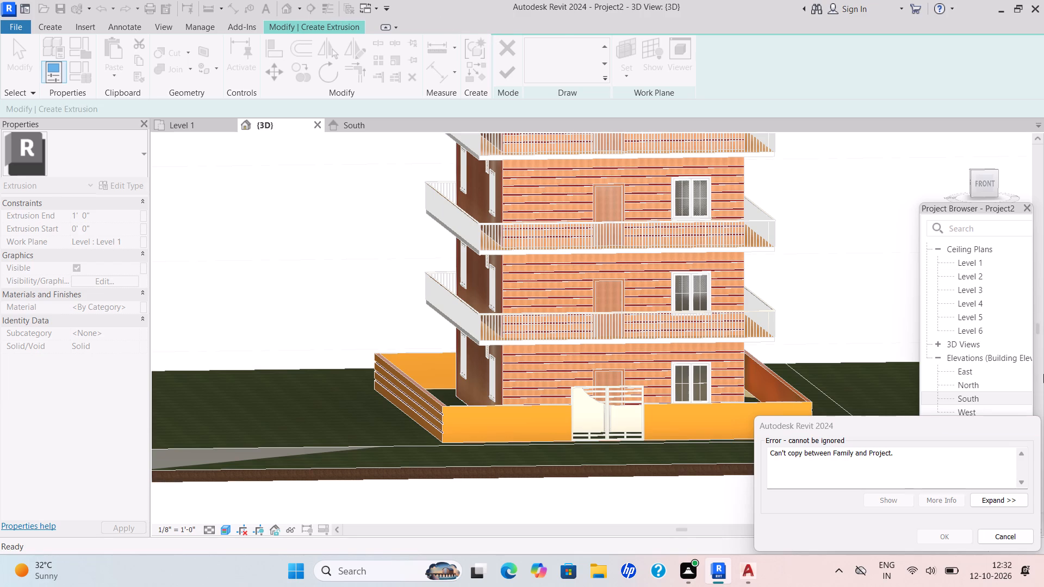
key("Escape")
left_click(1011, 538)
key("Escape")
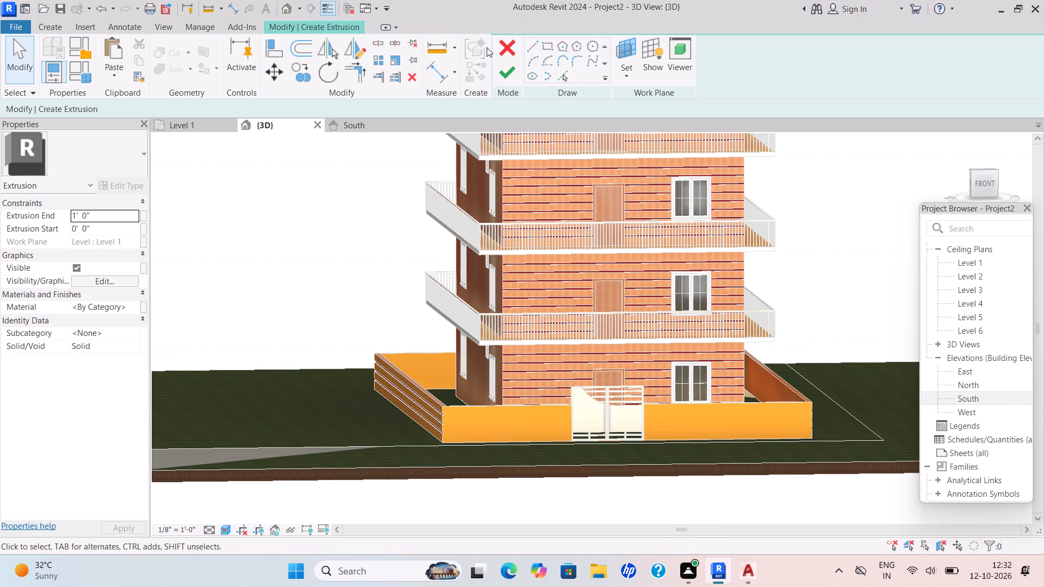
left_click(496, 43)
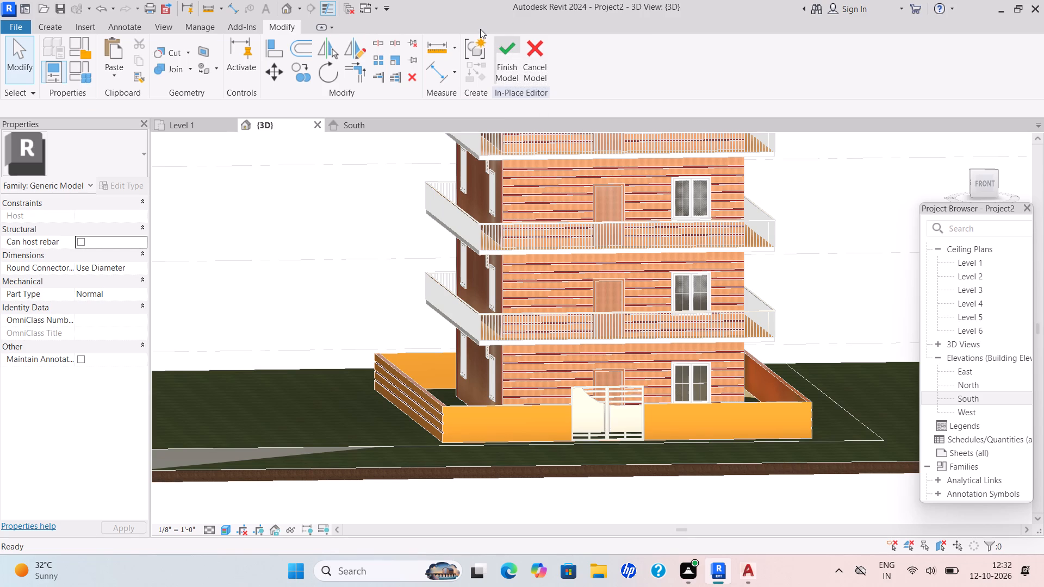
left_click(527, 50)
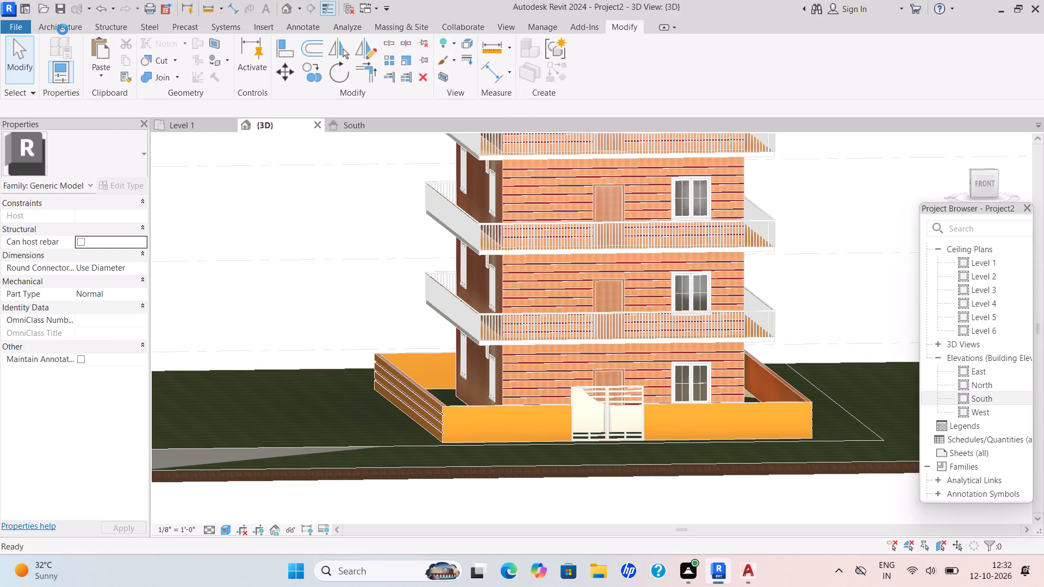
Create a new in-place model component in the Generic Models category, keeping the suggested name.
left_click(63, 29)
key("Escape")
scroll(326, 172, "down", 3)
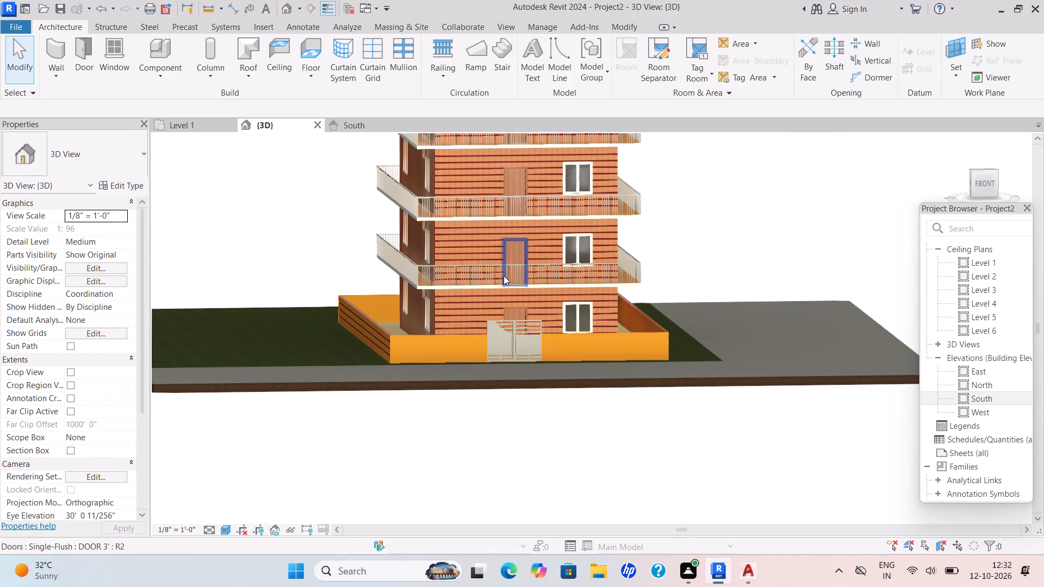
scroll(505, 275, "down", 4)
scroll(505, 274, "up", 5)
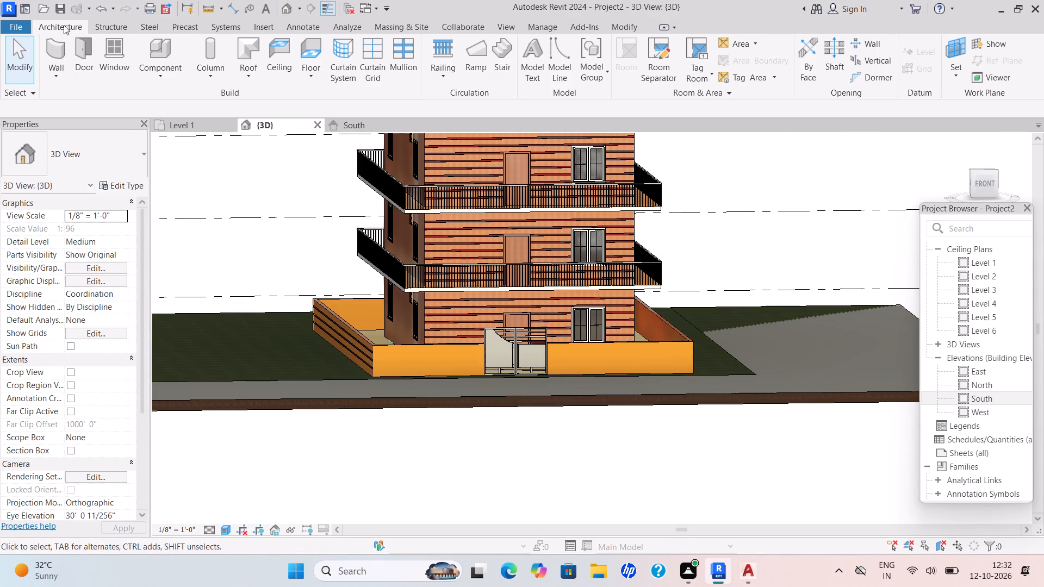
left_click(168, 77)
left_click(188, 130)
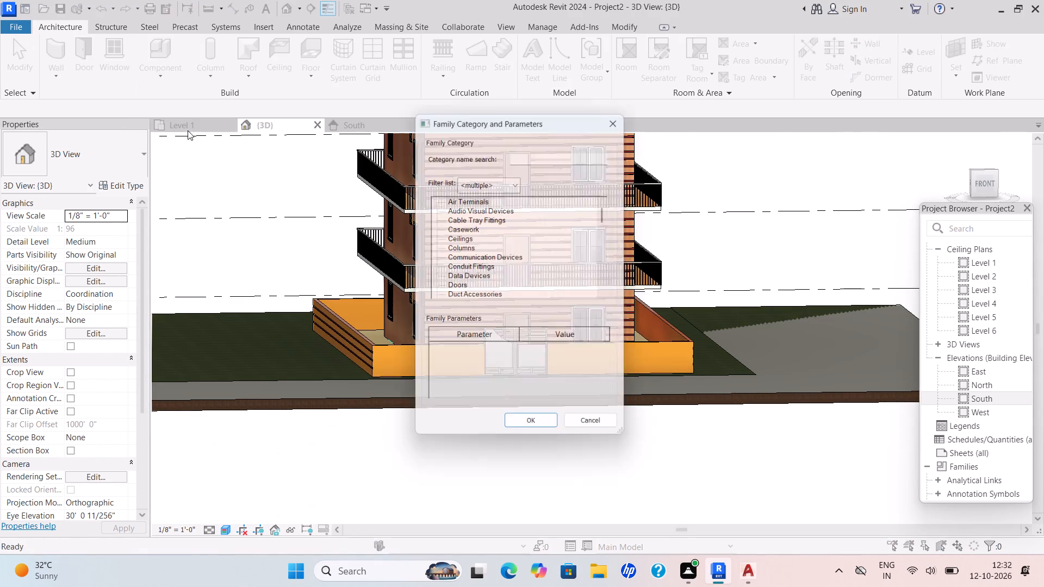
scroll(538, 222, "down", 5)
scroll(501, 276, "down", 2)
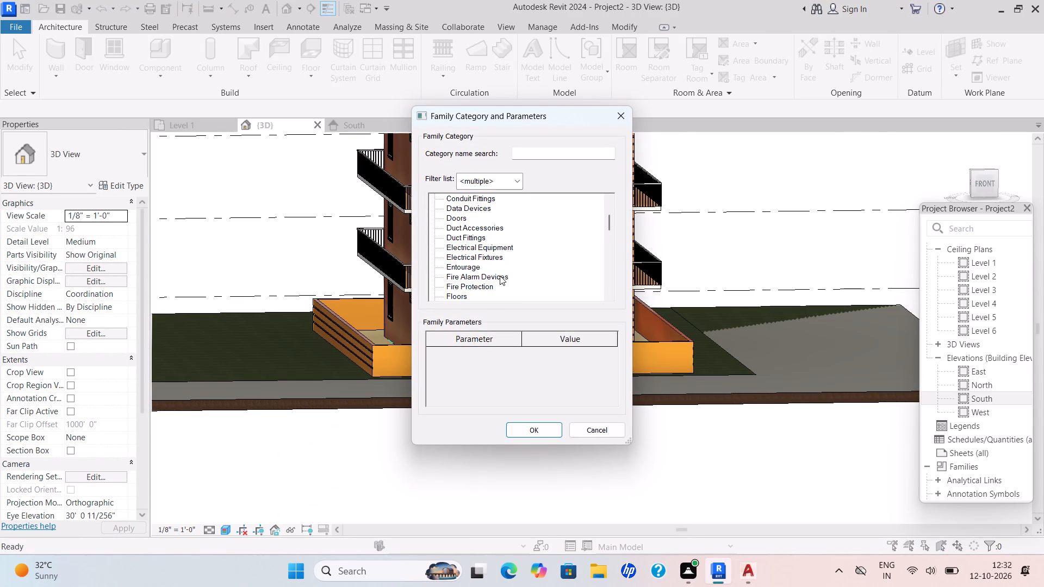
scroll(495, 273, "down", 16)
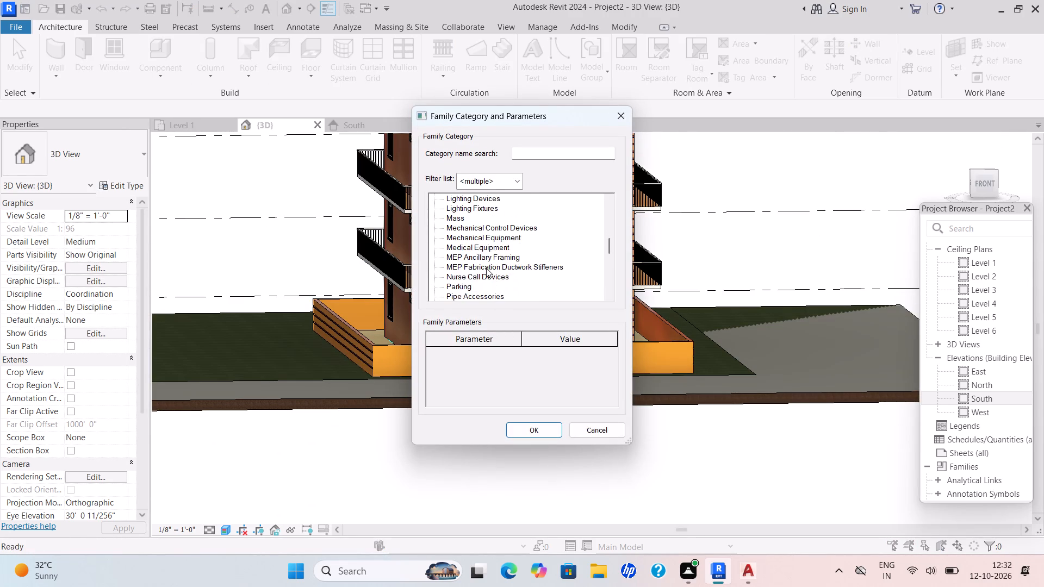
scroll(486, 268, "down", 8)
scroll(477, 268, "up", 7)
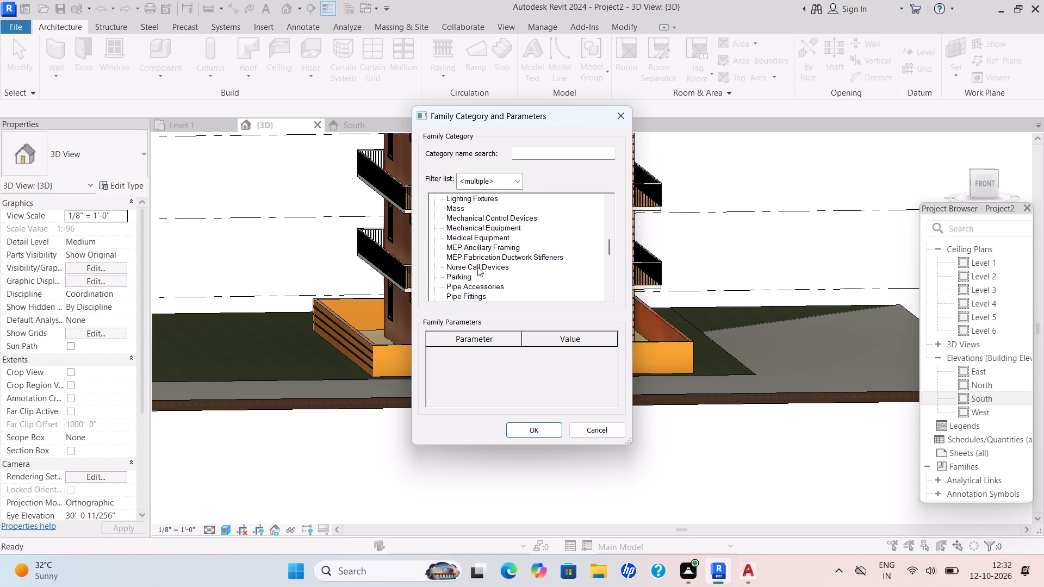
scroll(477, 267, "up", 4)
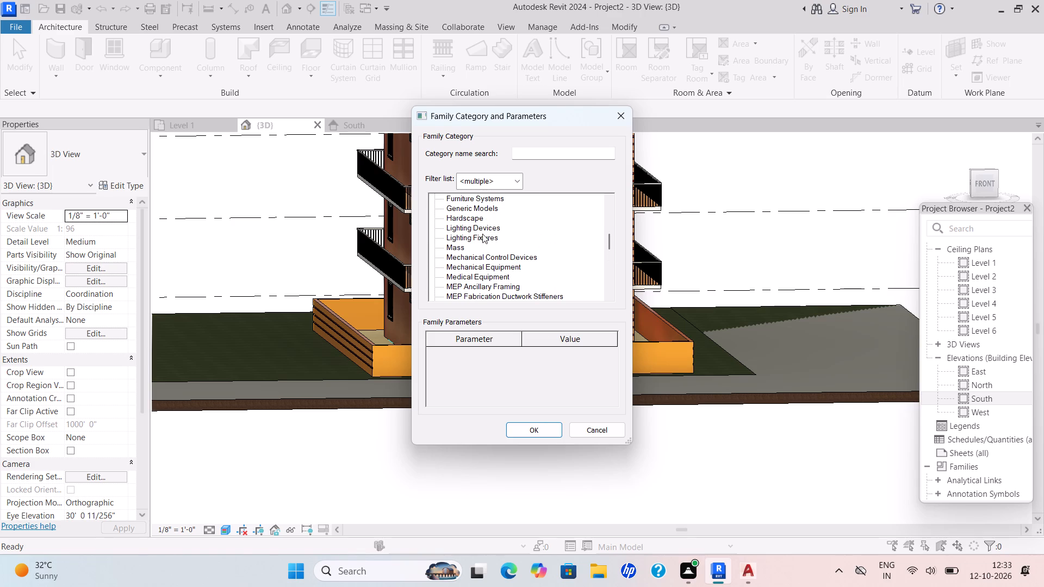
scroll(486, 218, "up", 2)
scroll(486, 216, "down", 1)
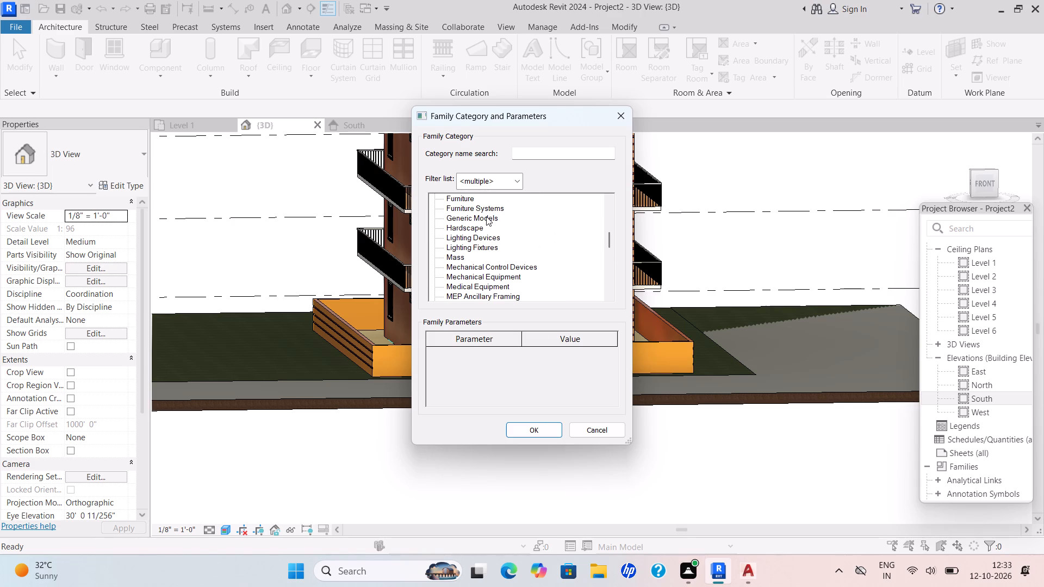
scroll(478, 233, "down", 3)
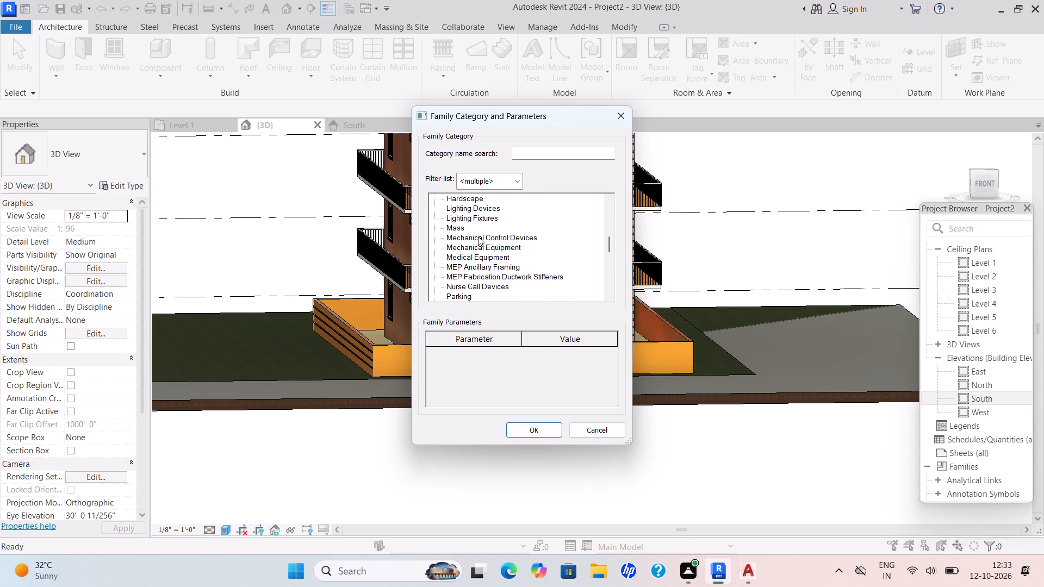
scroll(478, 236, "down", 1)
scroll(478, 236, "up", 3)
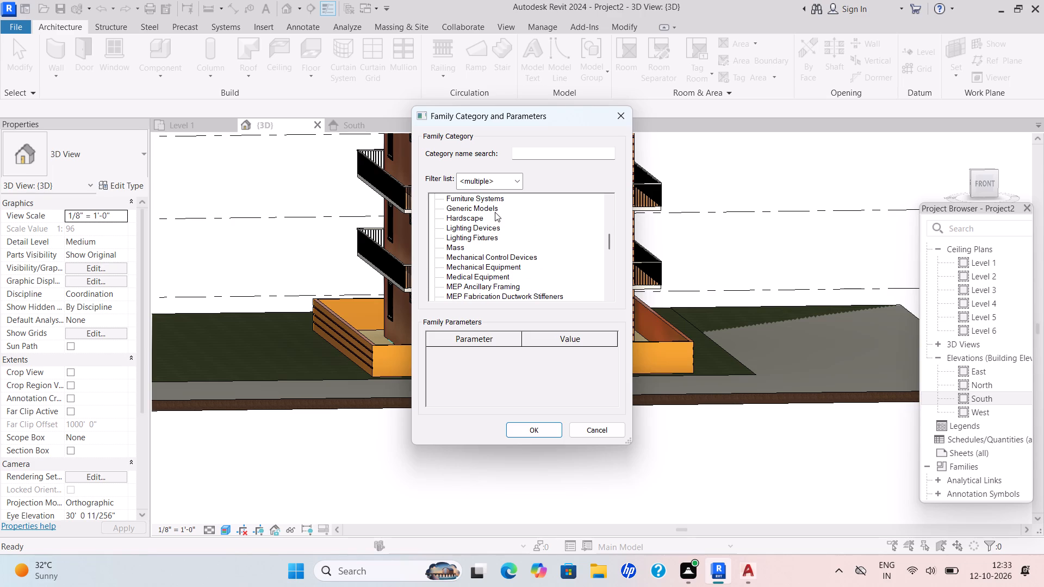
double_click(495, 210)
triple_click(496, 209)
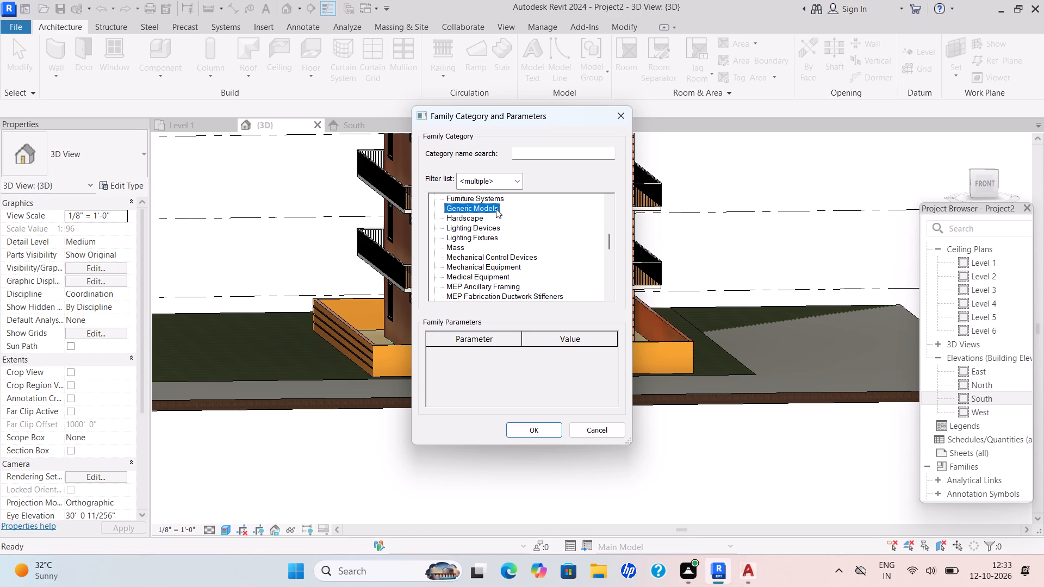
left_click(516, 311)
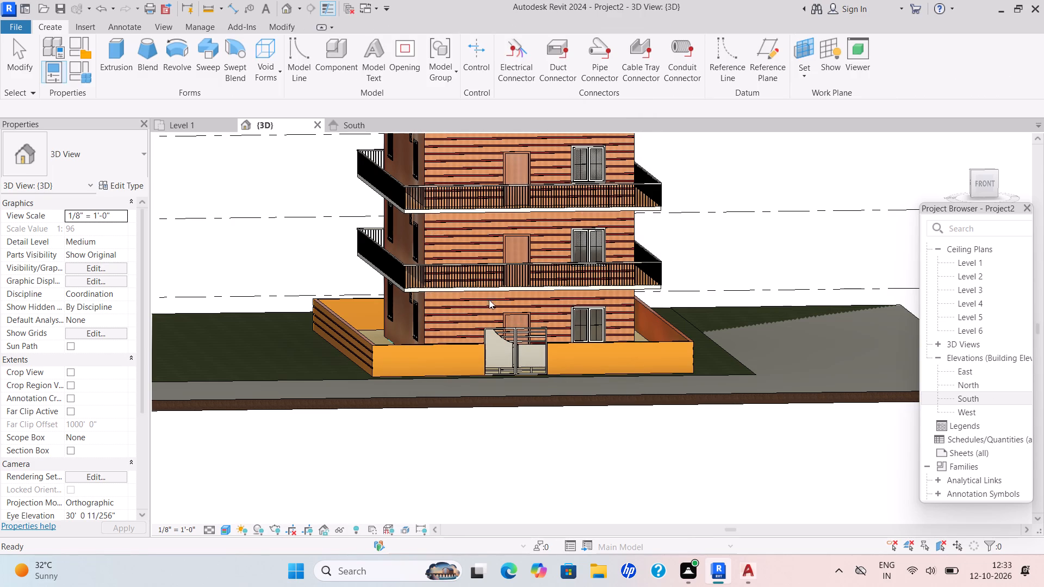
Start an extrusion and set its work plane to the outer face of the front boundary wall beside the gate.
double_click(123, 76)
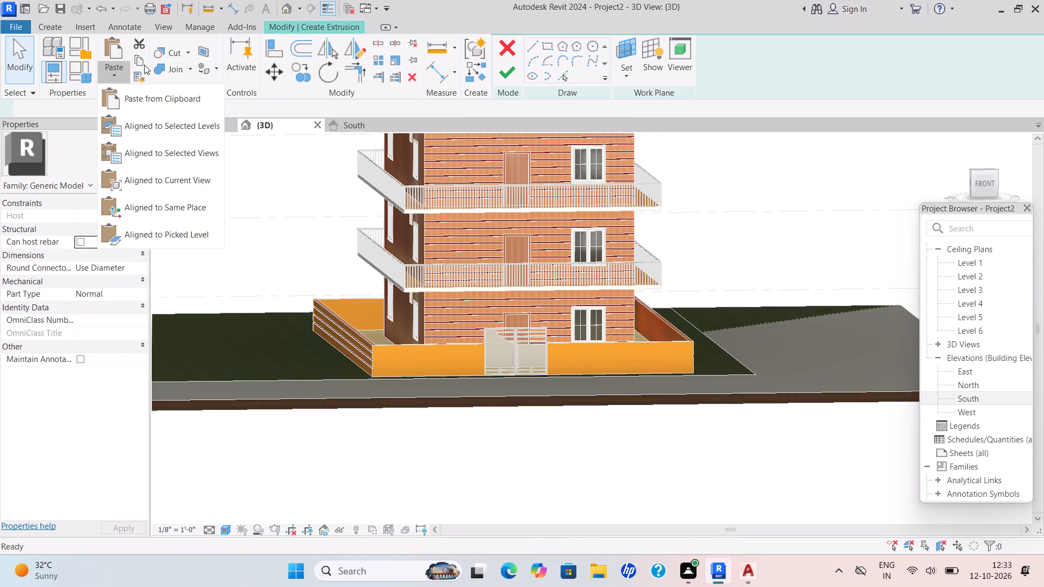
left_click(626, 79)
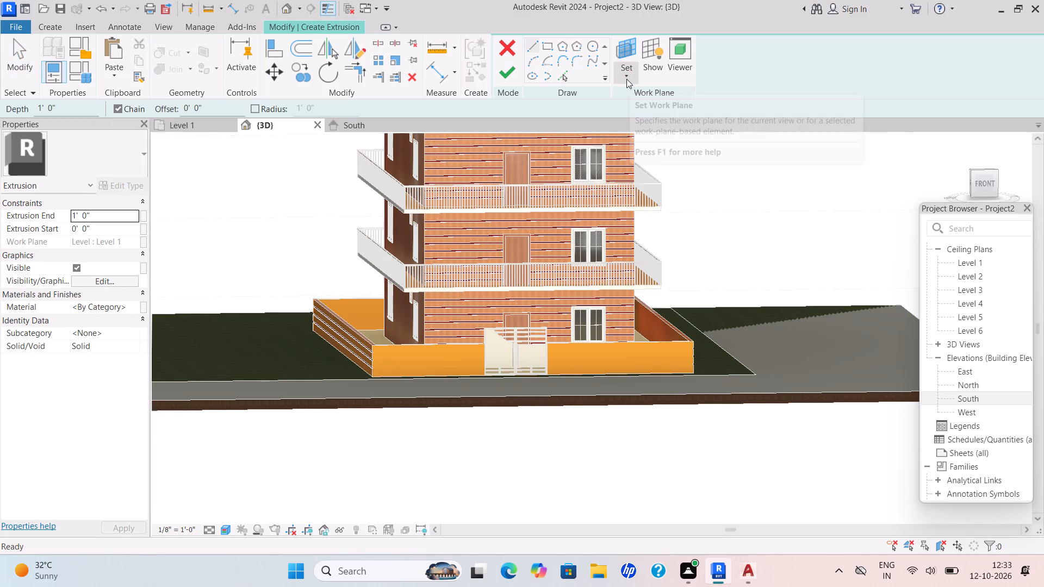
left_click(626, 79)
left_click(652, 129)
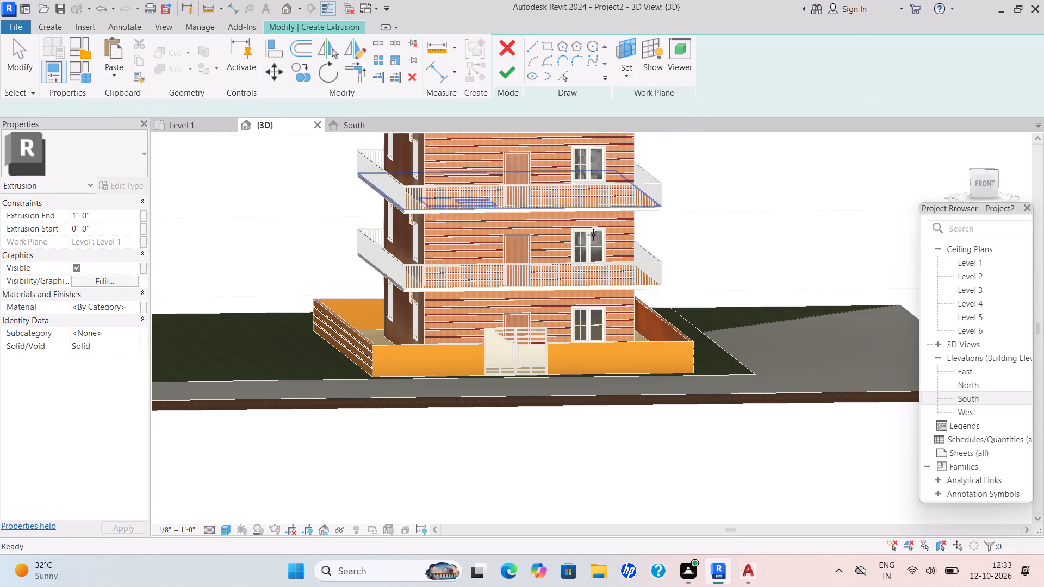
scroll(409, 359, "up", 3)
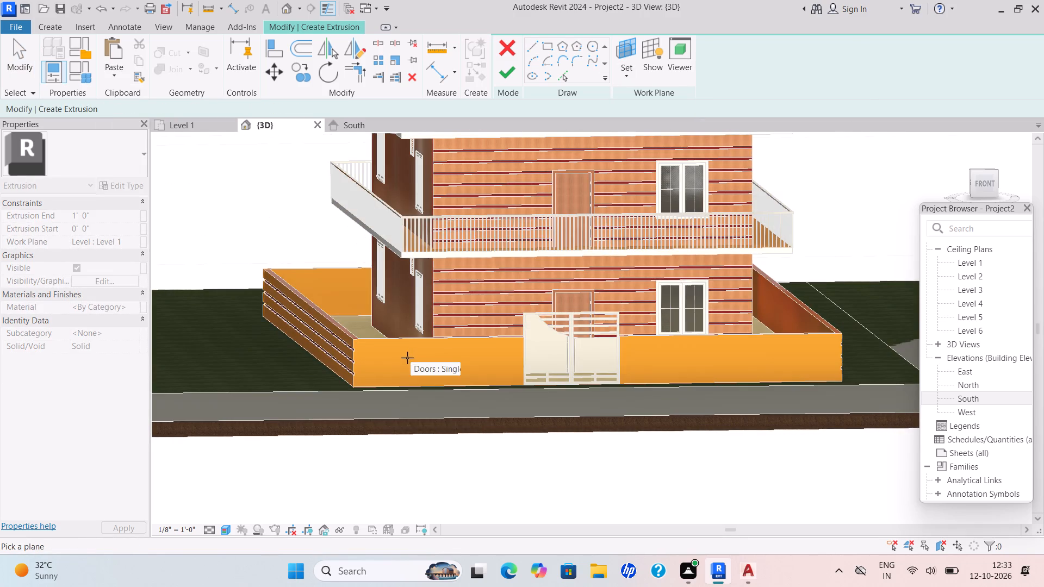
left_click(627, 79)
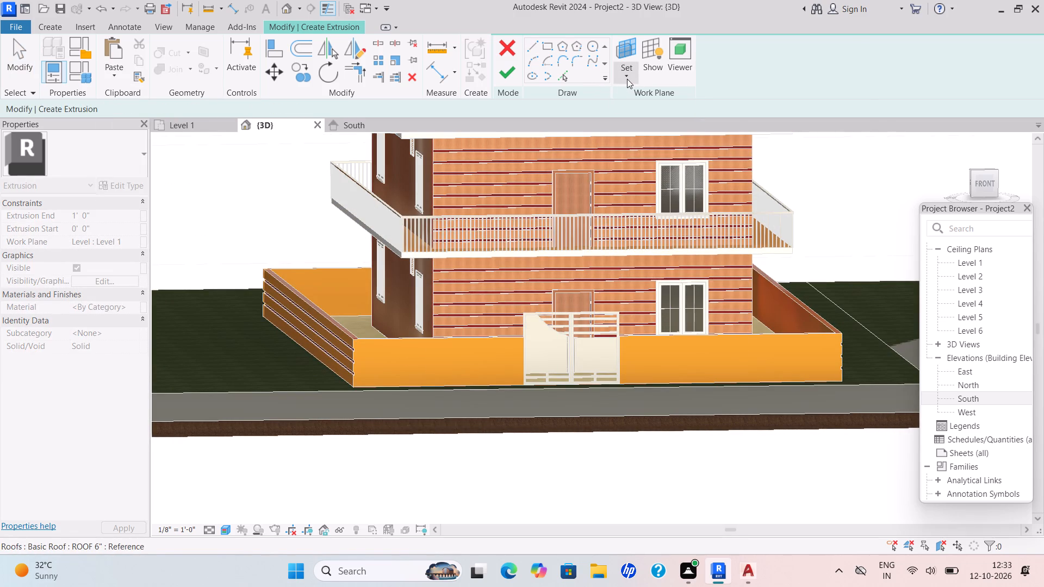
left_click(624, 125)
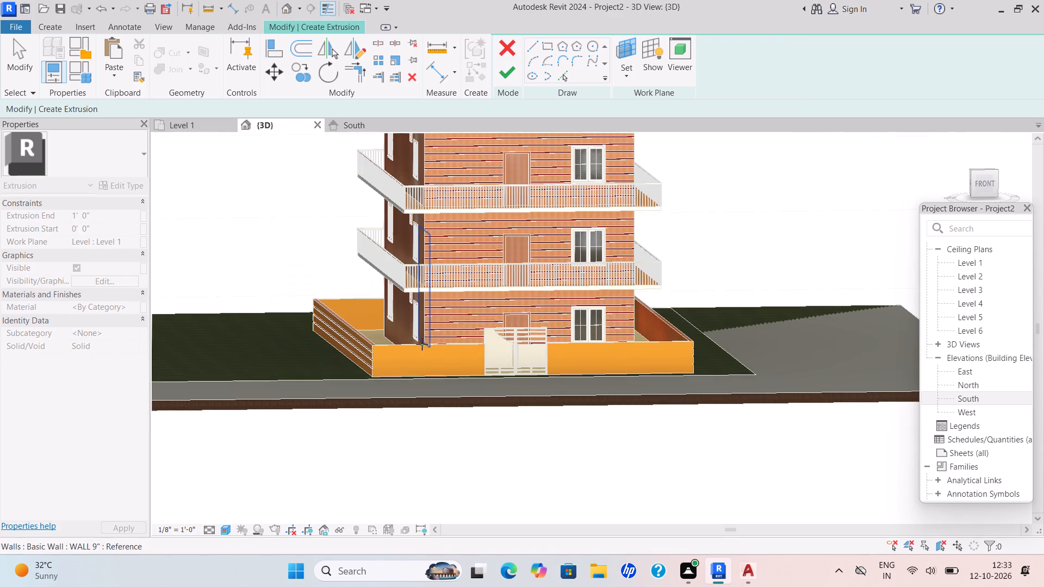
scroll(394, 359, "up", 4)
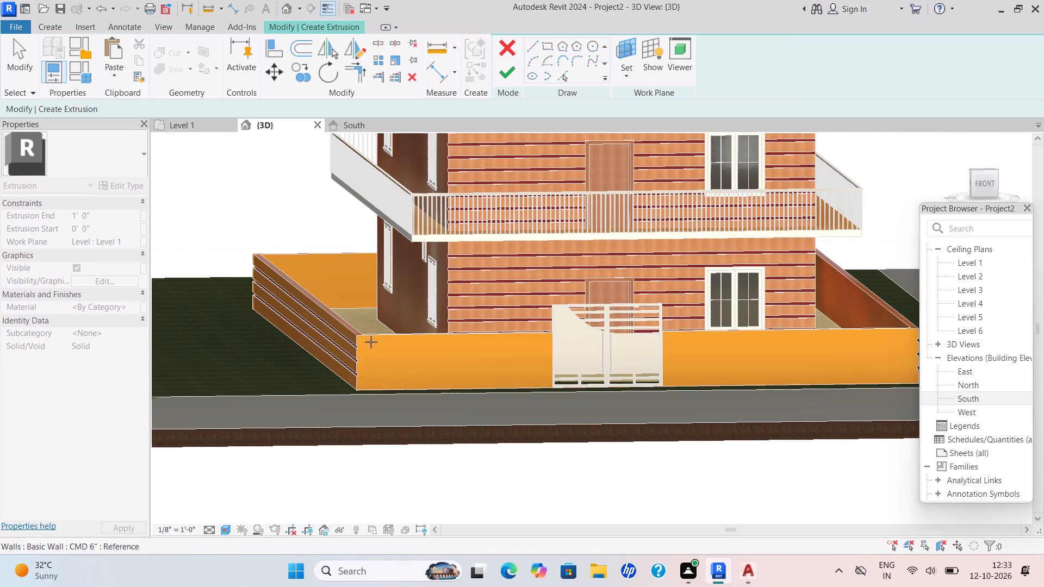
left_click(400, 335)
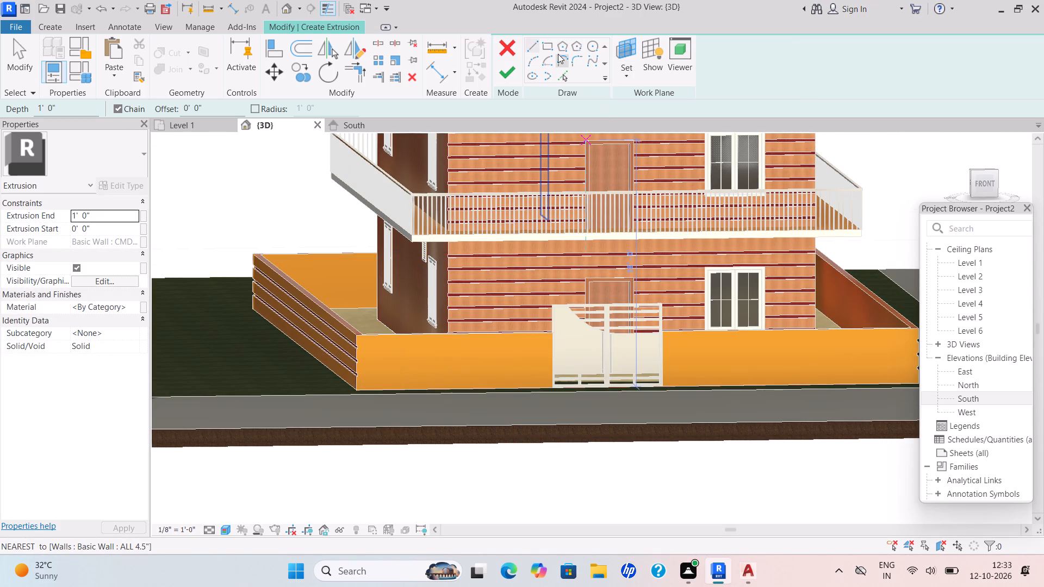
Sketch a six-sided inscribed polygon near the front boundary wall's corner, extrude it 1' 0", and finish the in-place model.
left_click(564, 51)
scroll(378, 365, "up", 4)
middle_click_drag(385, 349, 390, 318)
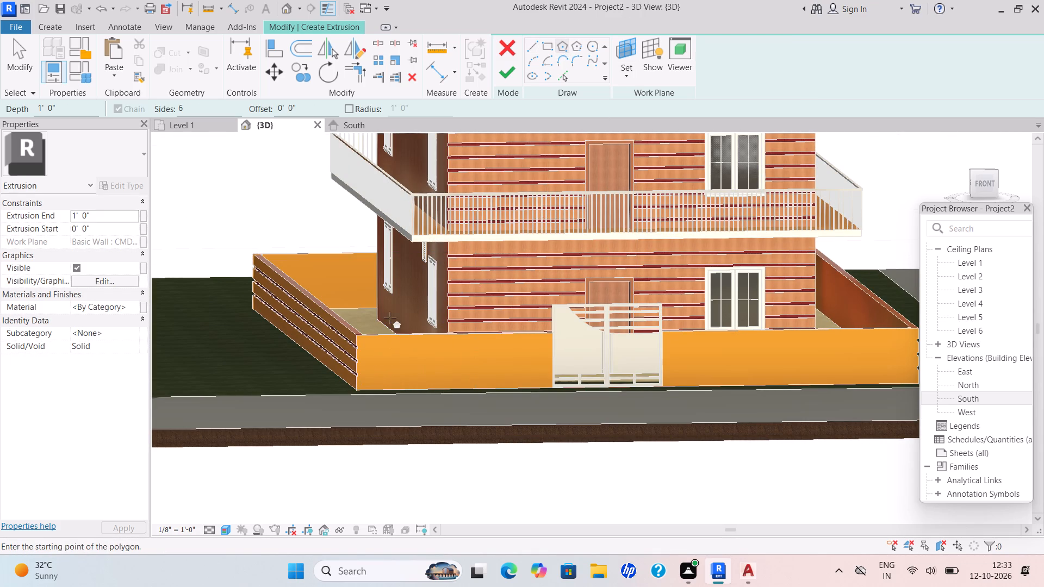
middle_click_drag(390, 318, 396, 286)
scroll(377, 368, "up", 4)
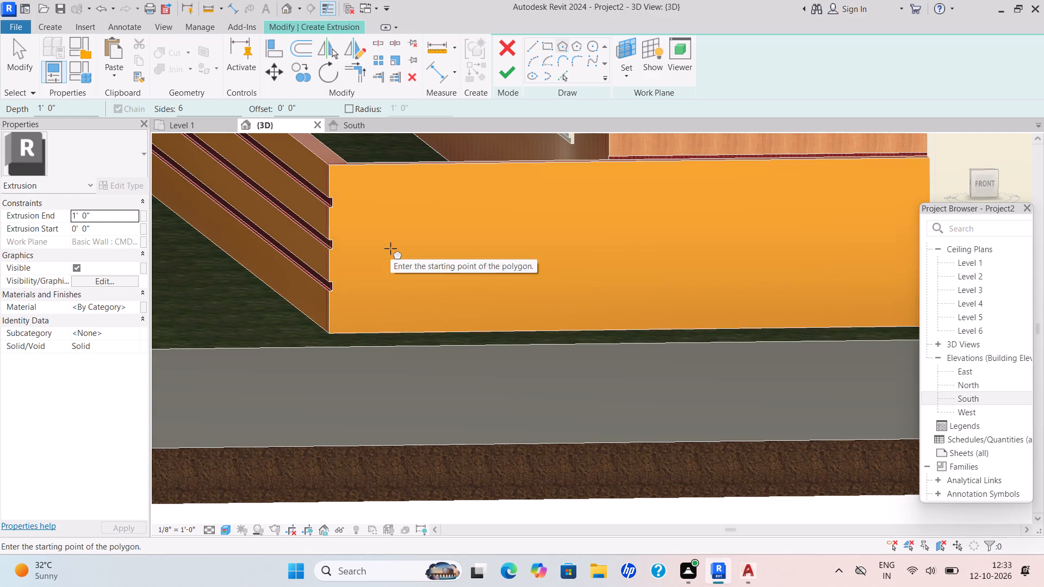
left_click(396, 248)
left_click(436, 281)
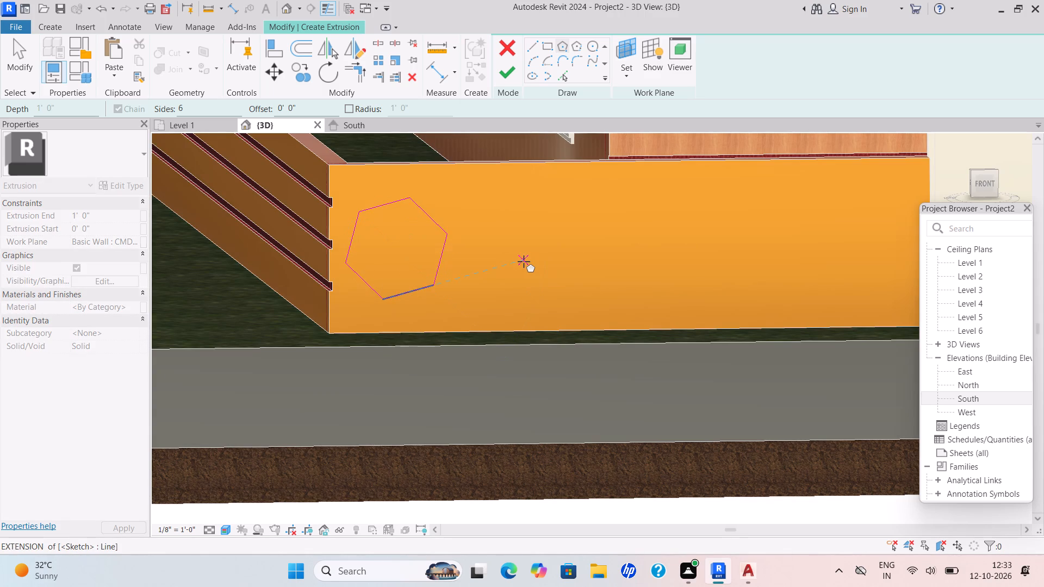
left_click(506, 77)
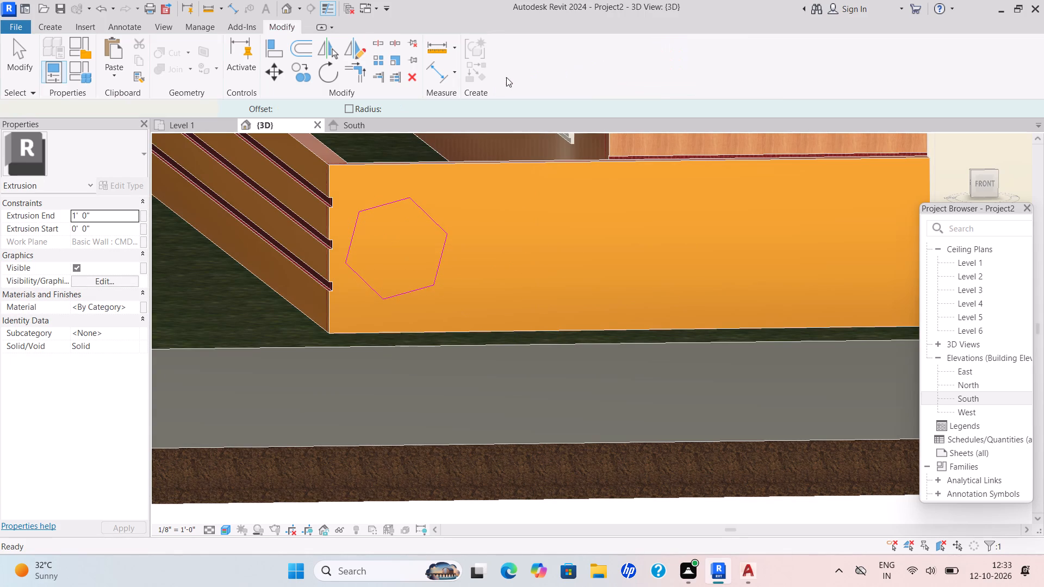
key("Escape")
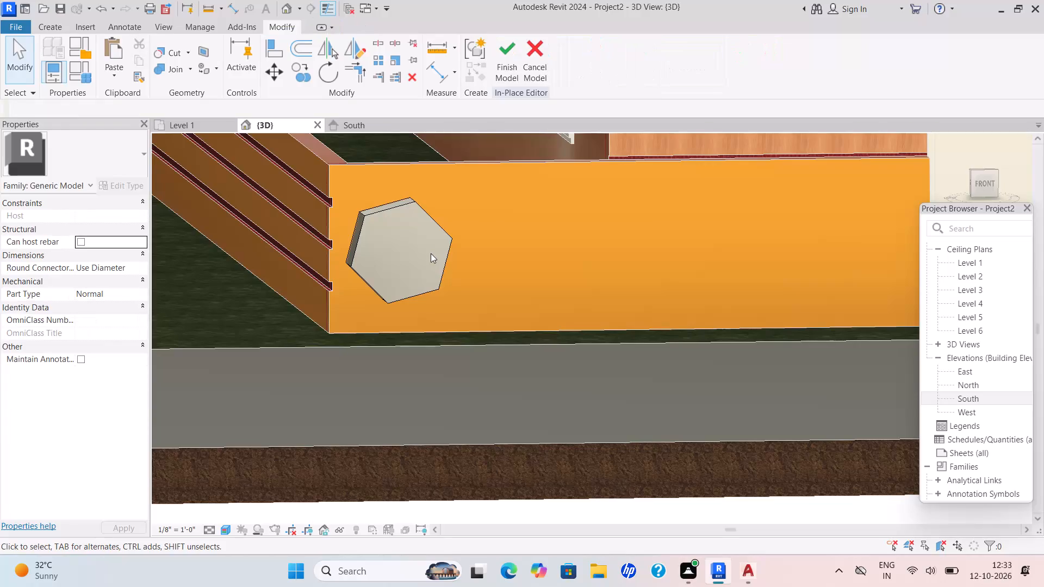
left_click(509, 48)
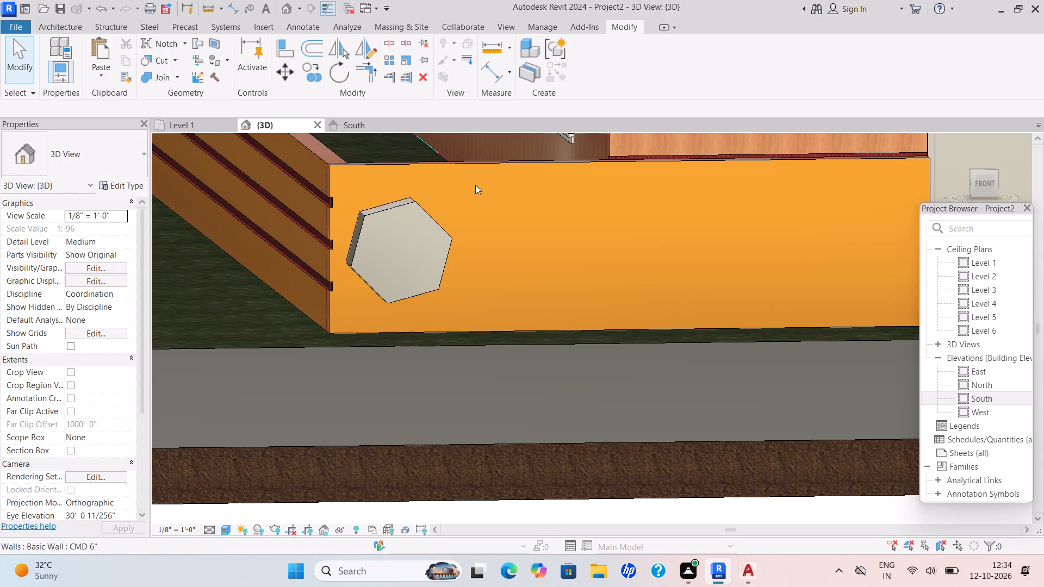
scroll(420, 239, "up", 2)
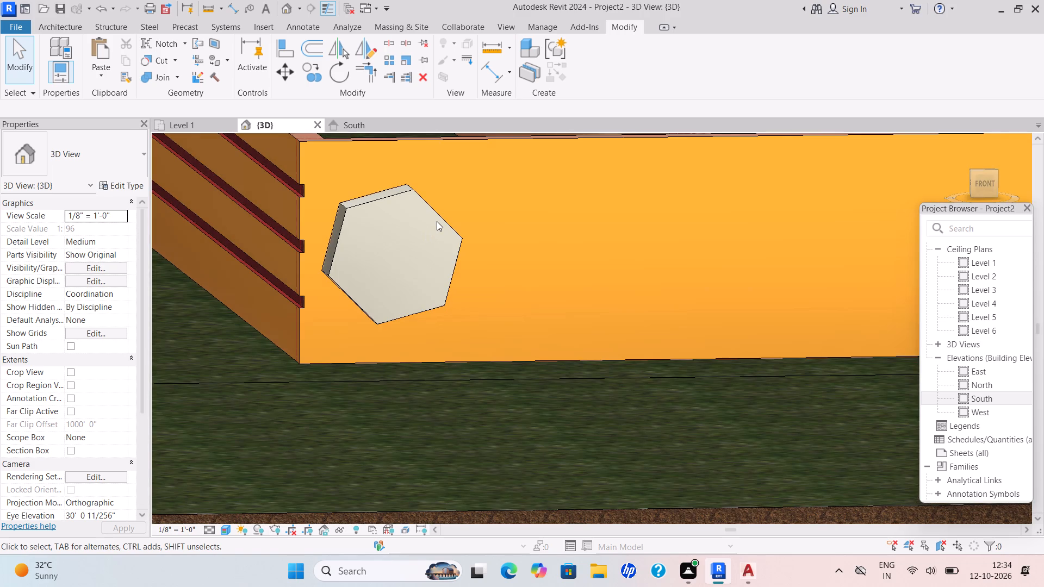
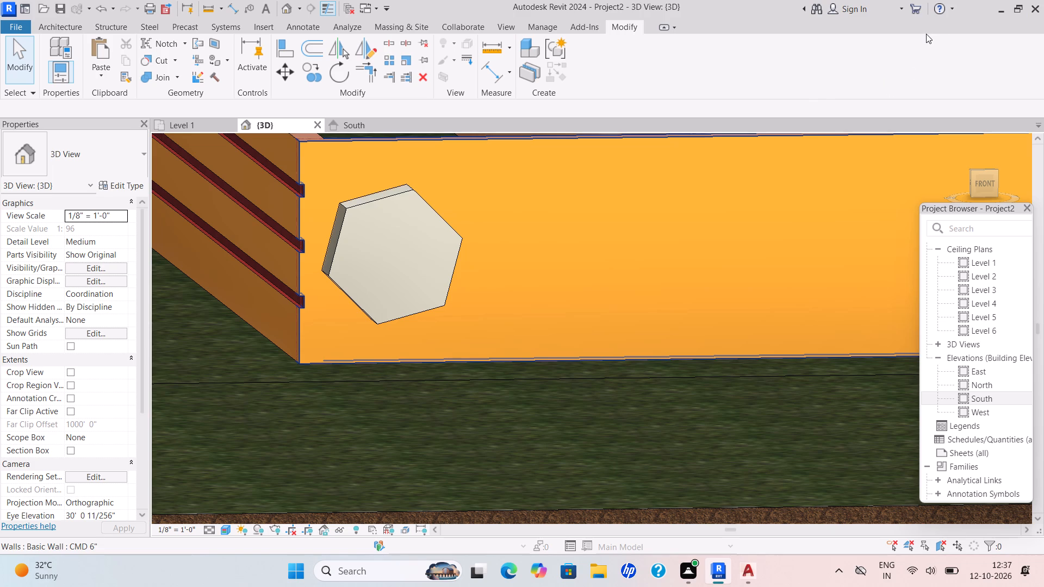
Select the hexagonal in-place model on the front boundary wall near its corner.
scroll(925, 34, "up", 1)
left_click(453, 286)
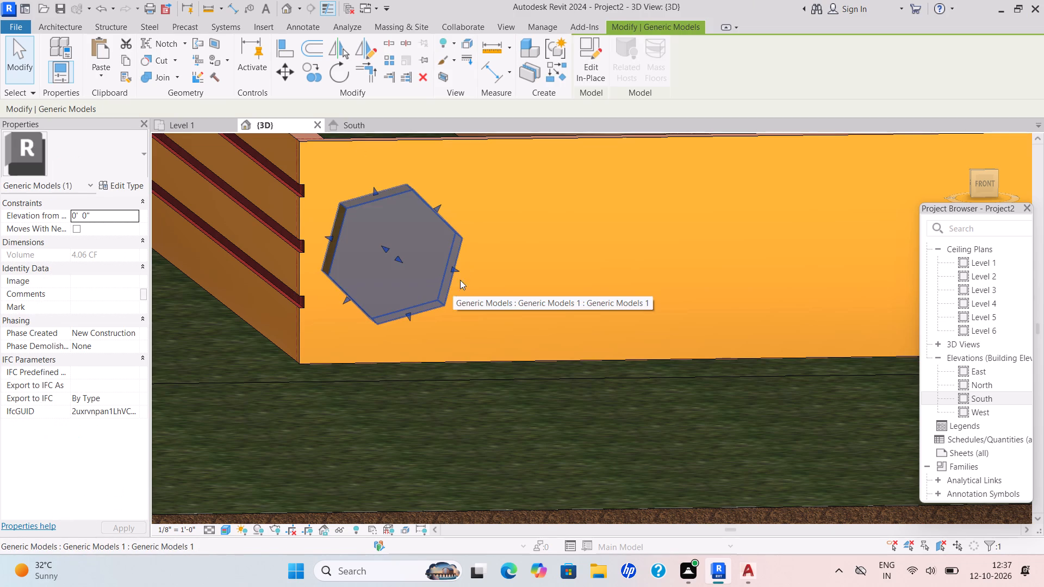
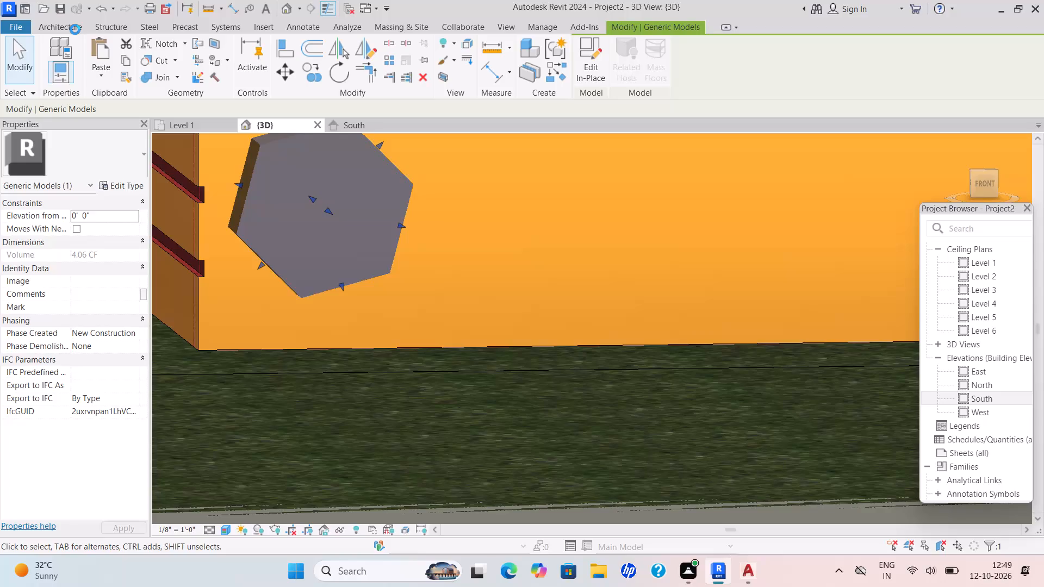
Deselect the hexagon and dismiss the save reminder without saving the project.
key("Escape")
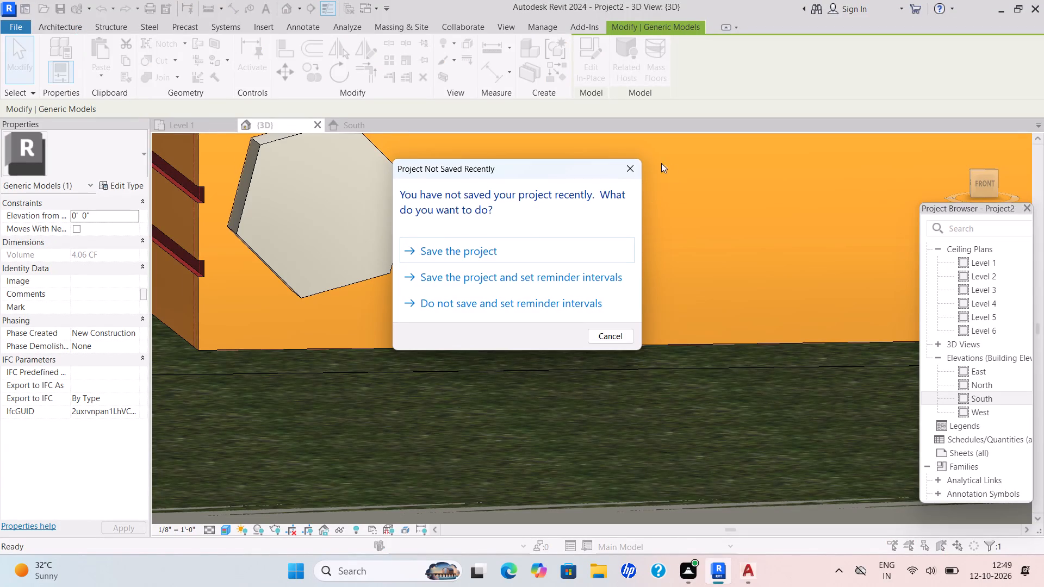
left_click(633, 171)
In the South elevation, copy the corner hexagon twice along the front wall toward the gate, spaced about 4' apart.
scroll(578, 285, "down", 9)
scroll(609, 317, "down", 1)
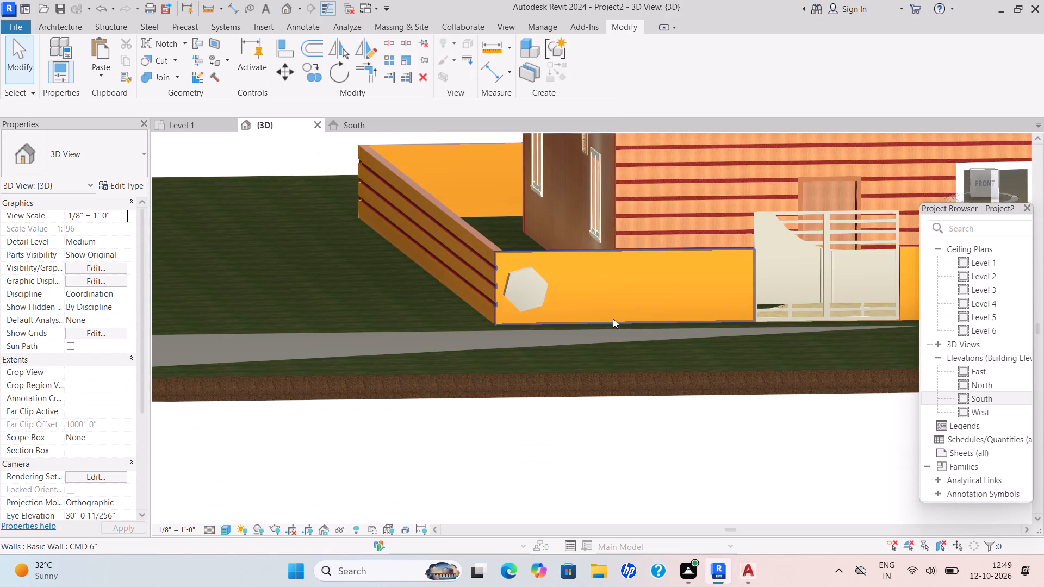
middle_click_drag(617, 321, 586, 293)
left_click(374, 127)
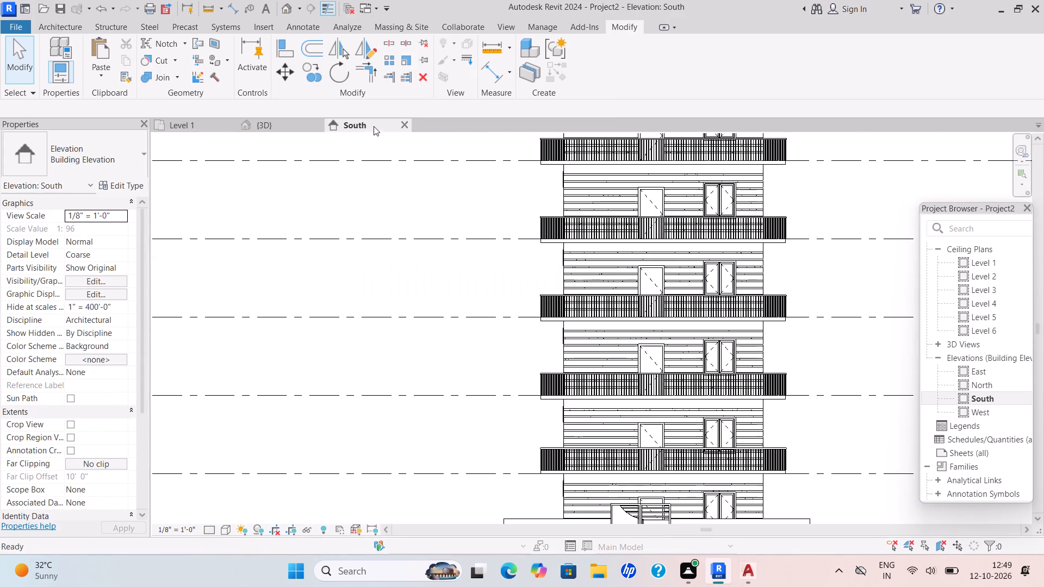
scroll(493, 290, "down", 5)
scroll(470, 507, "up", 6)
scroll(550, 310, "up", 6)
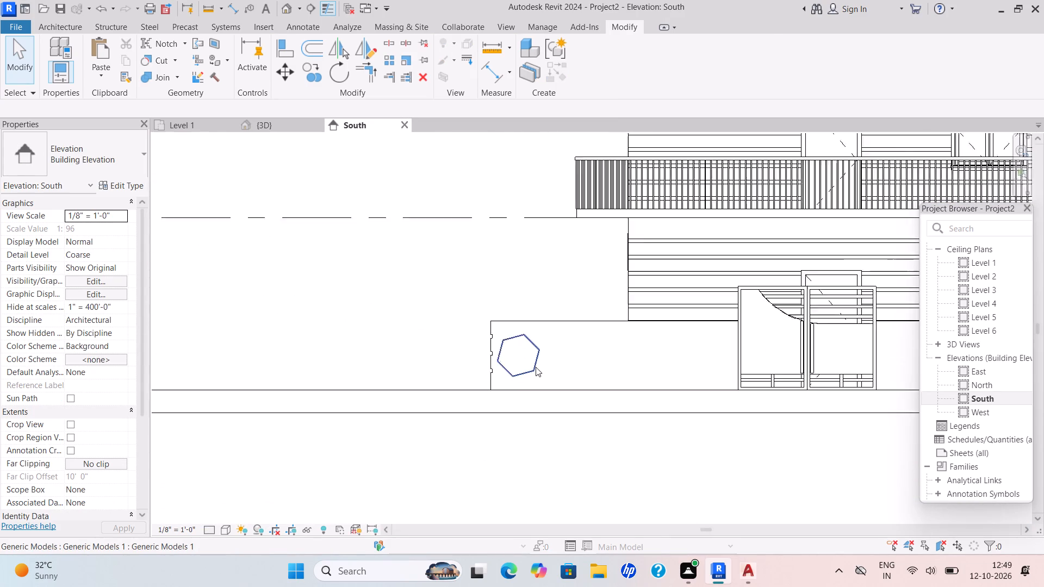
scroll(536, 367, "up", 2)
left_click(536, 367)
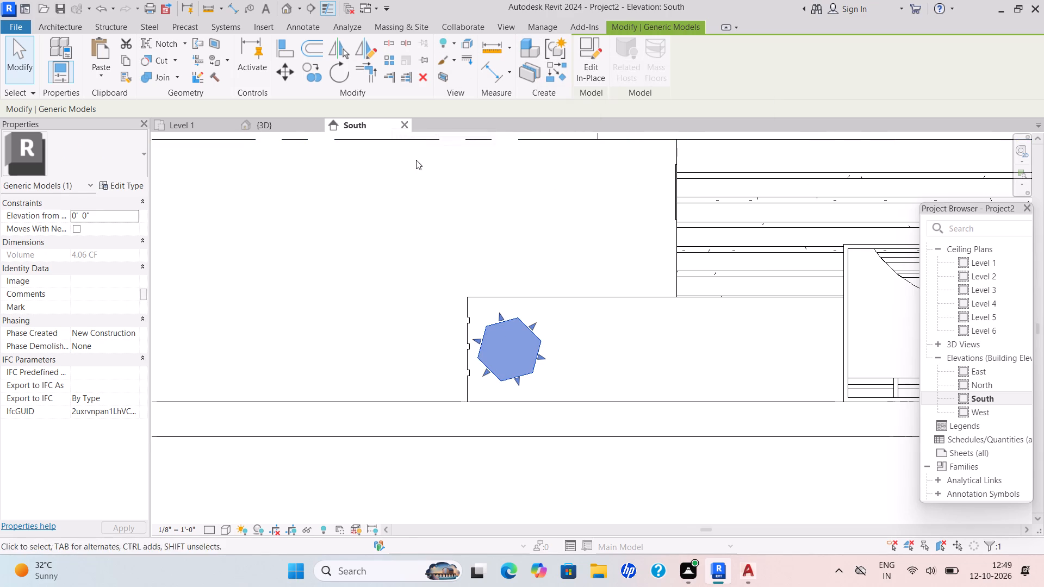
left_click(315, 83)
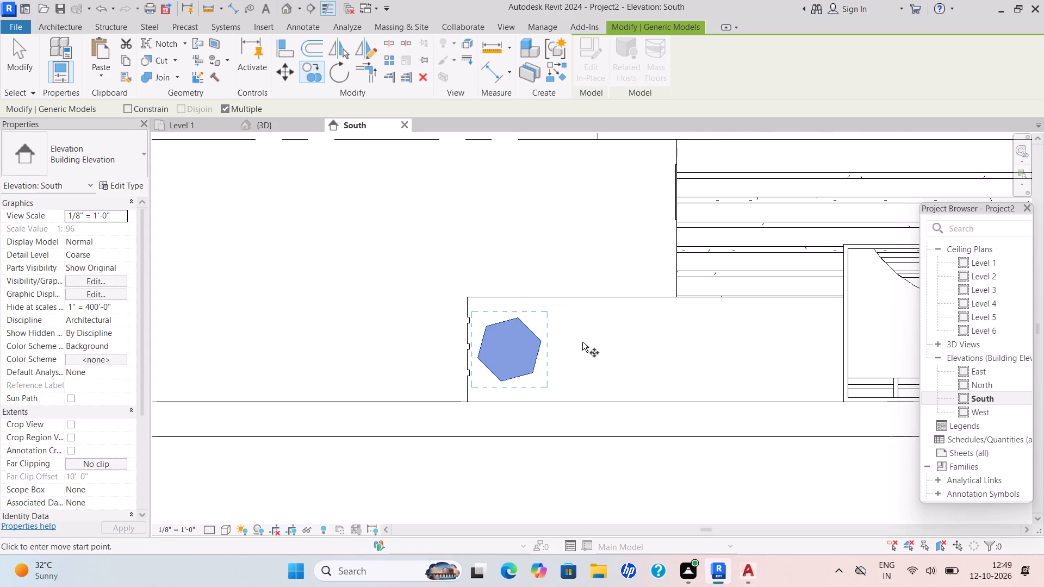
scroll(582, 345, "down", 2)
middle_click_drag(587, 347, 444, 318)
left_click(411, 344)
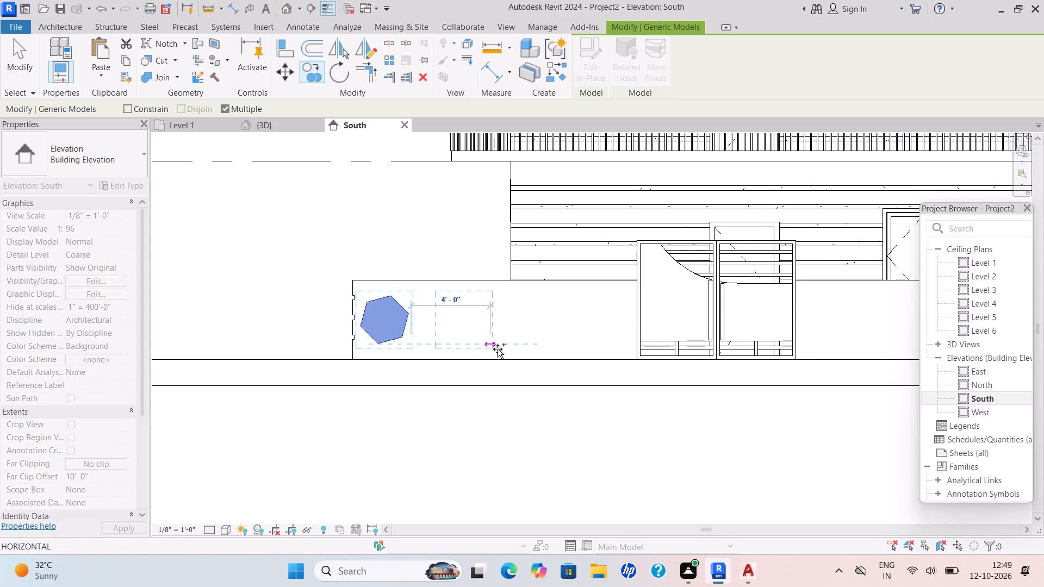
left_click(492, 346)
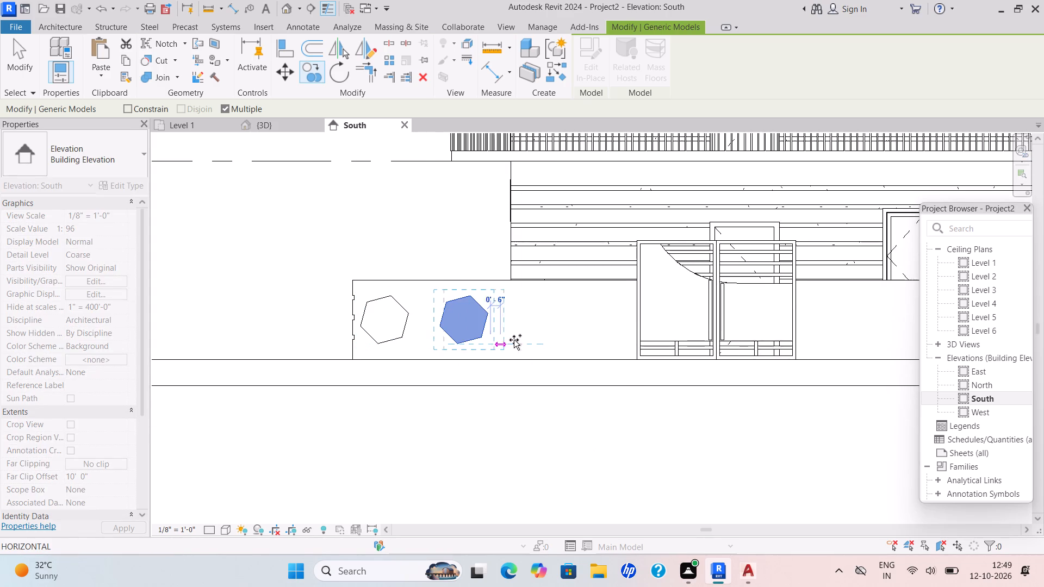
left_click(574, 339)
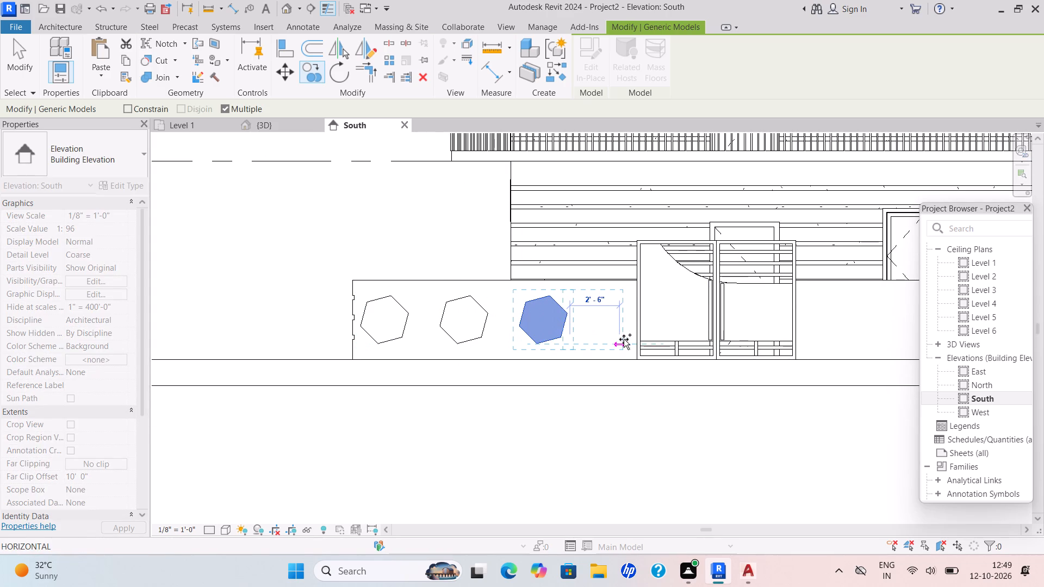
Place four more copies on the front wall beyond the gate, the first about 15' from the third hexagon, the rest about 4' apart.
scroll(624, 339, "down", 2)
middle_click_drag(624, 340, 506, 316)
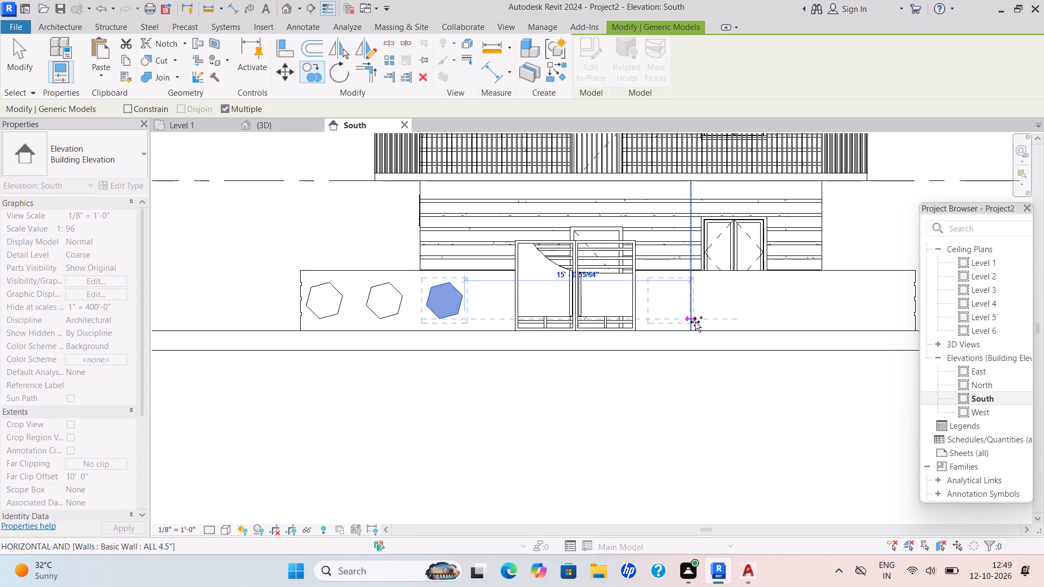
left_click(694, 322)
scroll(711, 320, "down", 1)
middle_click_drag(710, 319, 598, 308)
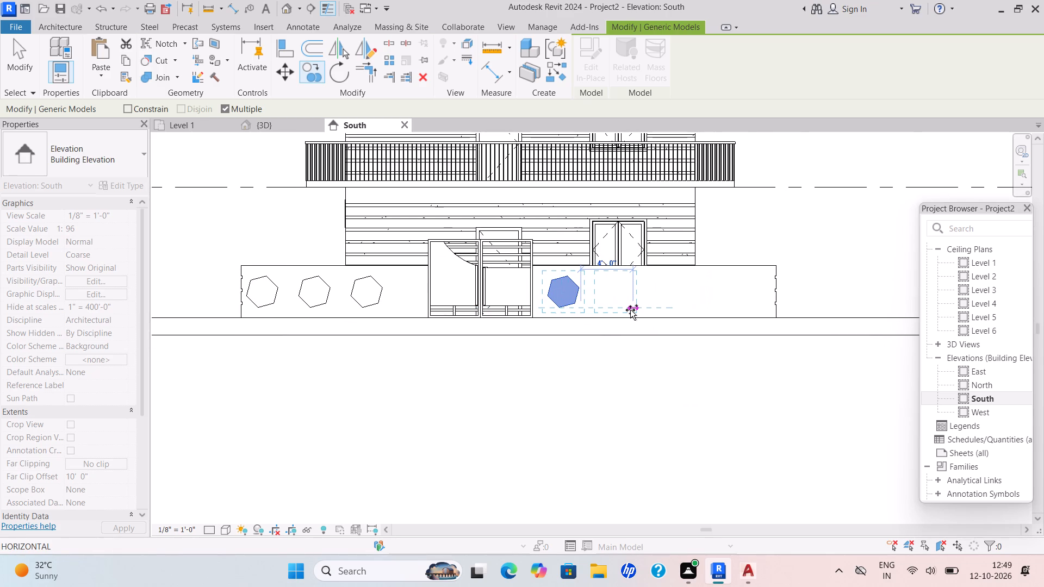
scroll(630, 310, "up", 3)
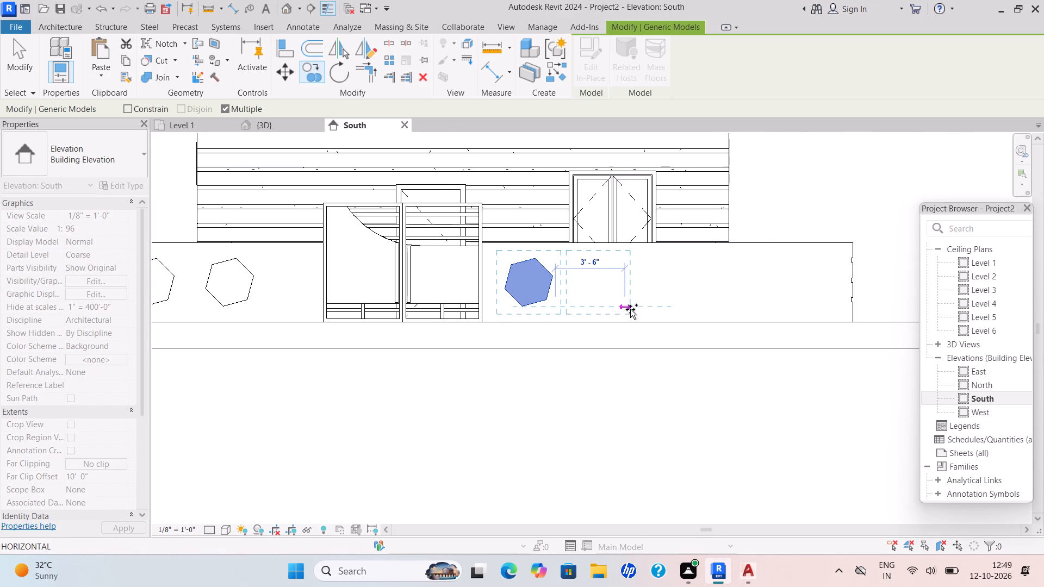
left_click(630, 309)
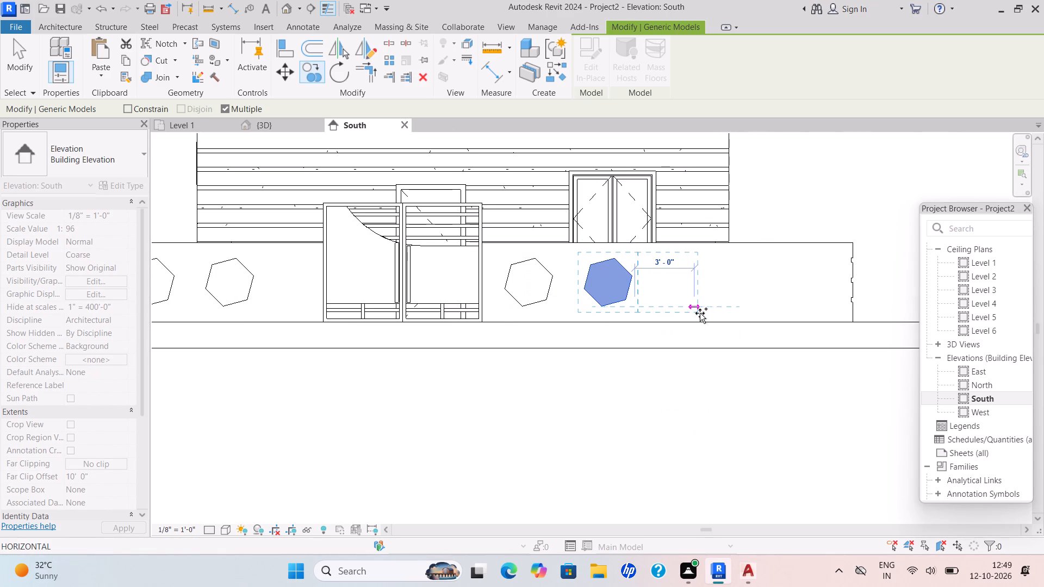
left_click(711, 309)
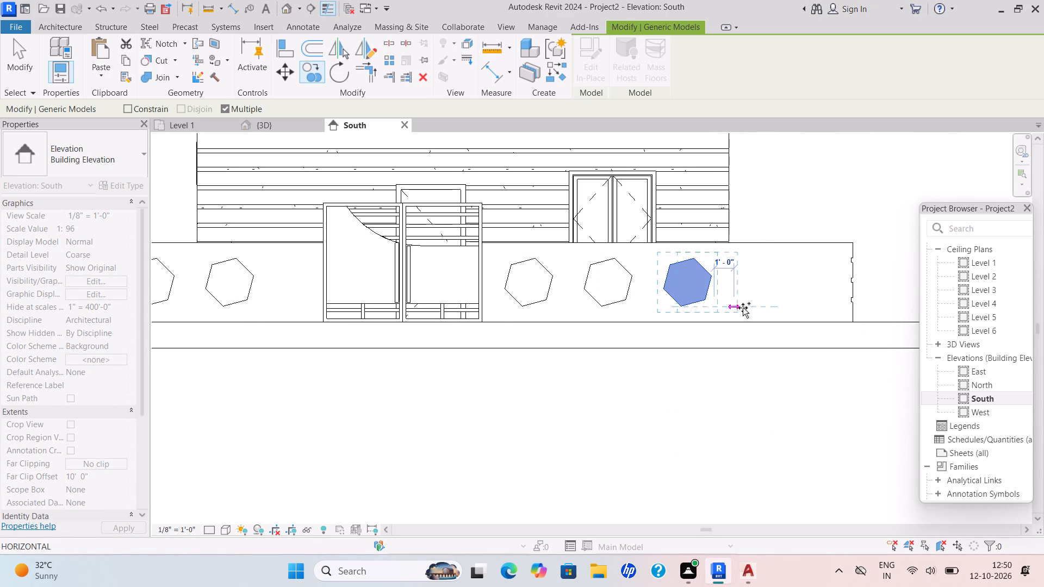
left_click(796, 304)
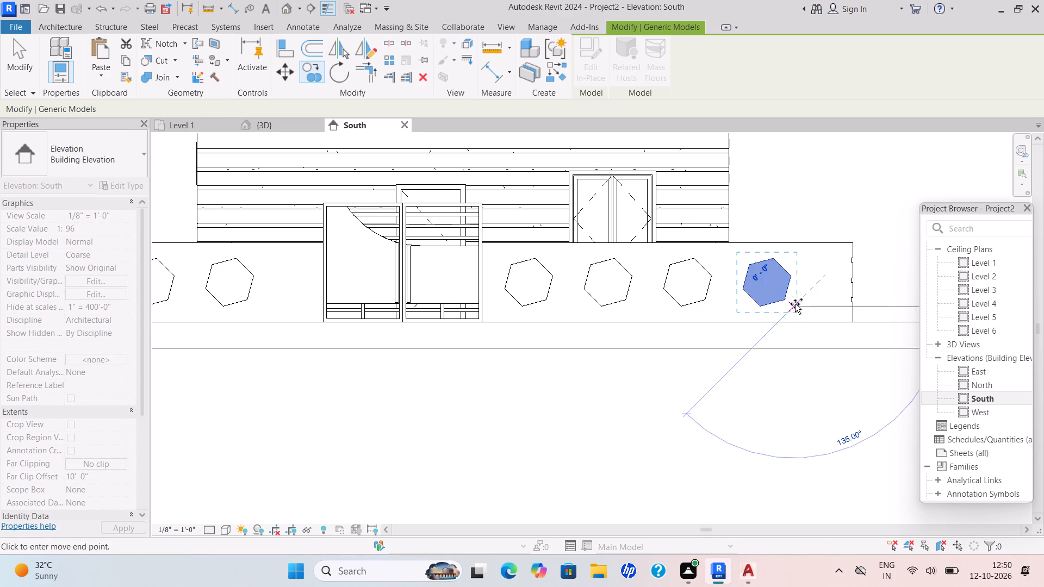
scroll(811, 299, "down", 4)
key("Escape")
key("Escape")
scroll(436, 284, "up", 4)
key("Escape")
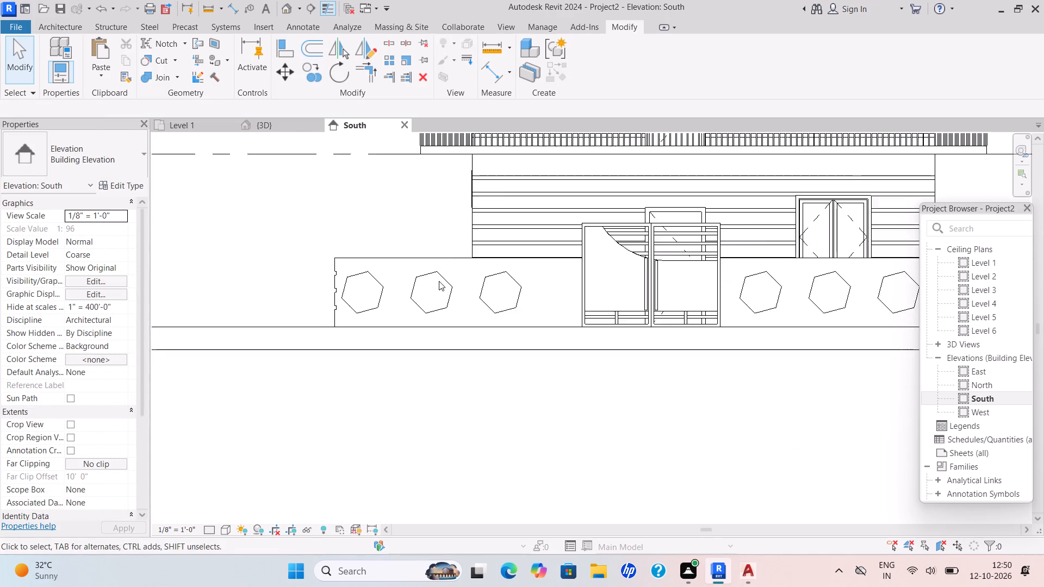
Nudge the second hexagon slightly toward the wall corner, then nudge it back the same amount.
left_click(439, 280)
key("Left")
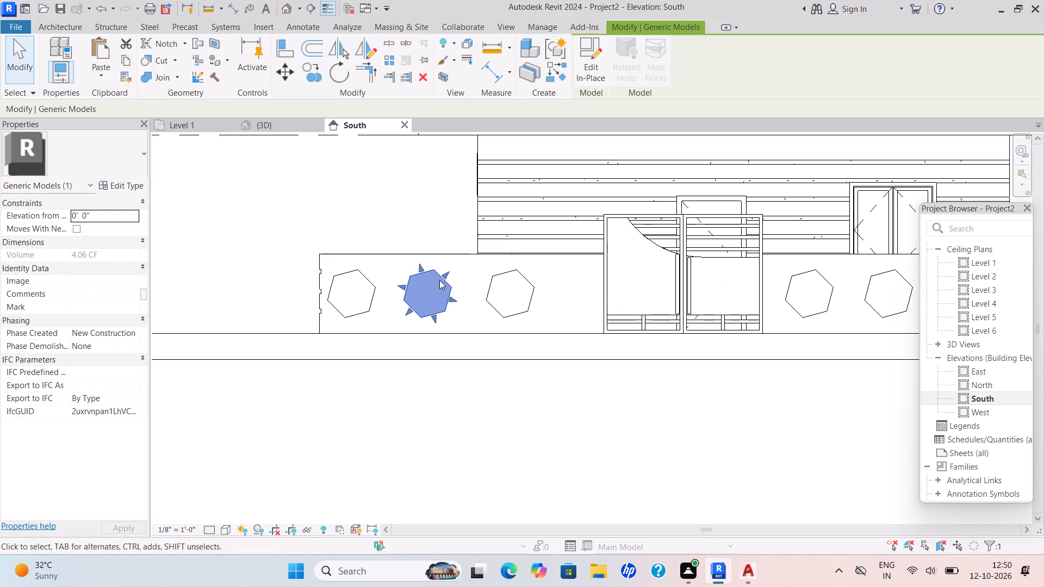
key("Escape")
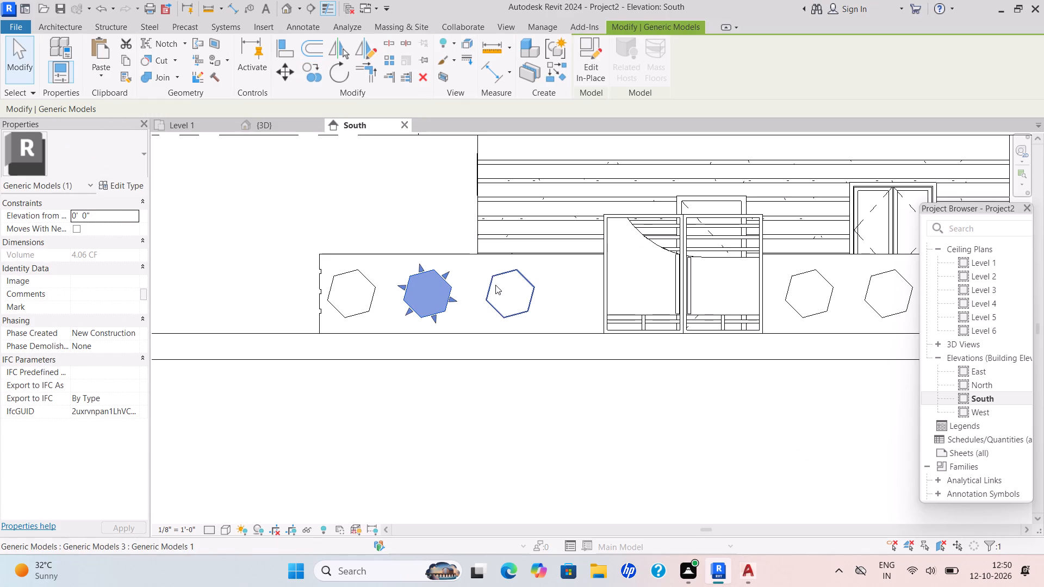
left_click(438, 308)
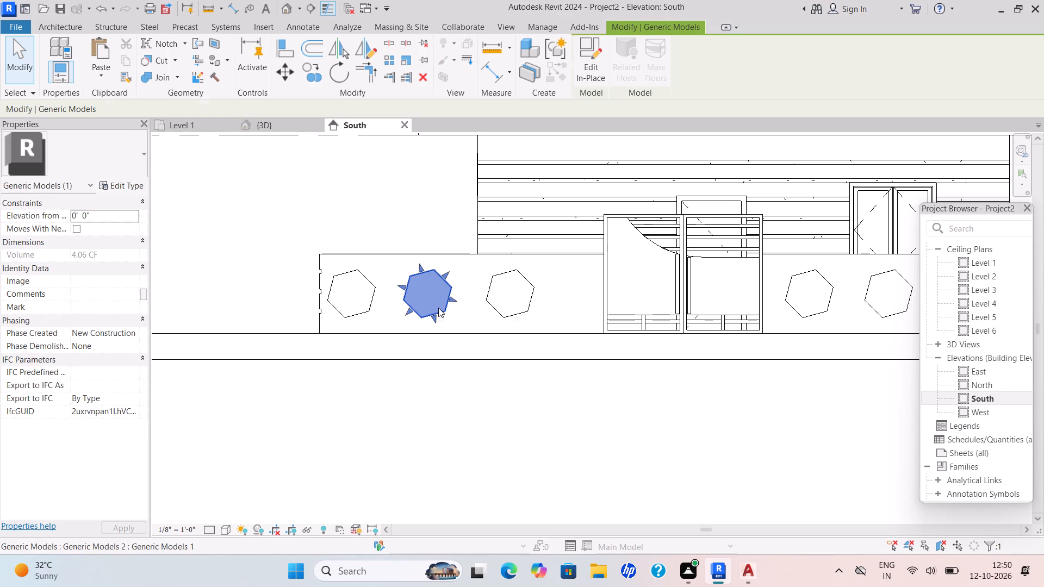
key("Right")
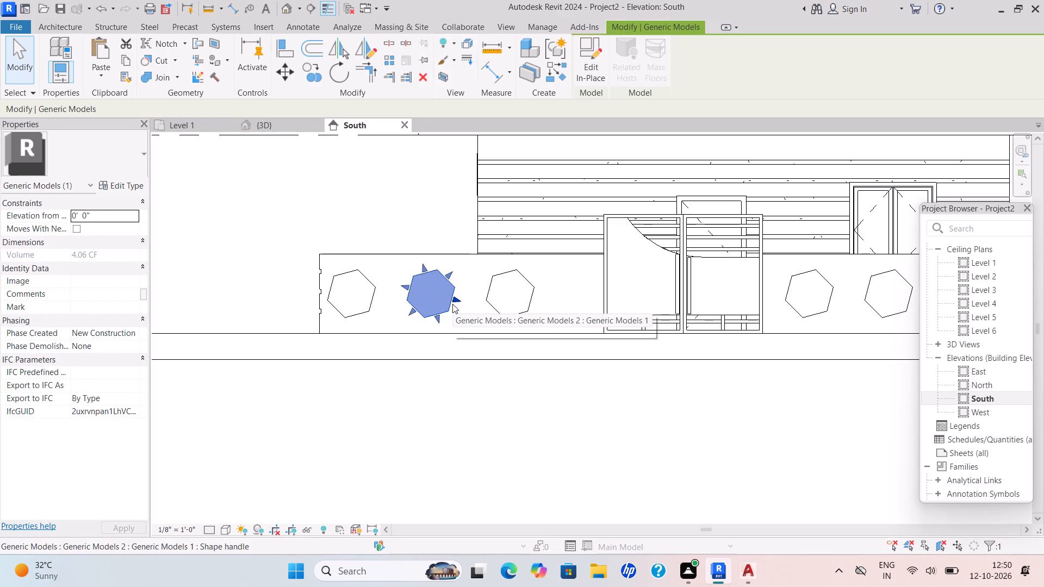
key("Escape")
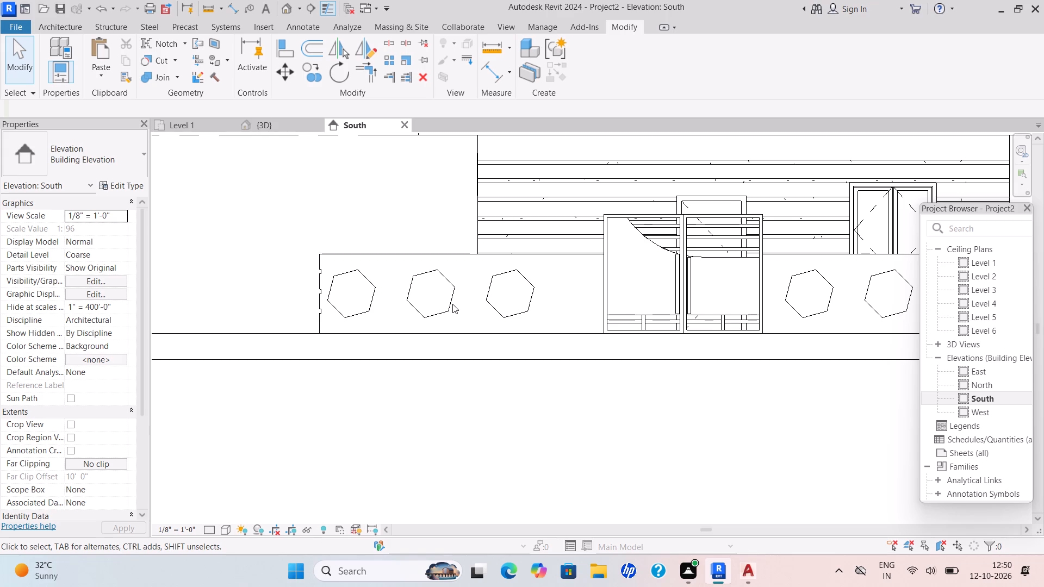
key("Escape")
Examine the row of copied hexagons on both sides of the gate in the 3D view.
left_click(287, 128)
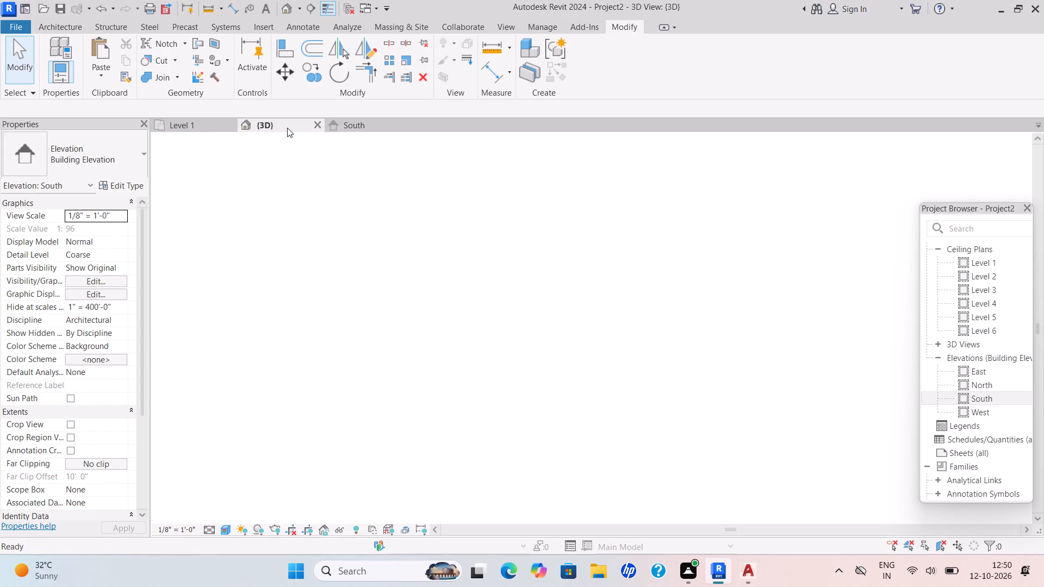
scroll(619, 237, "up", 3)
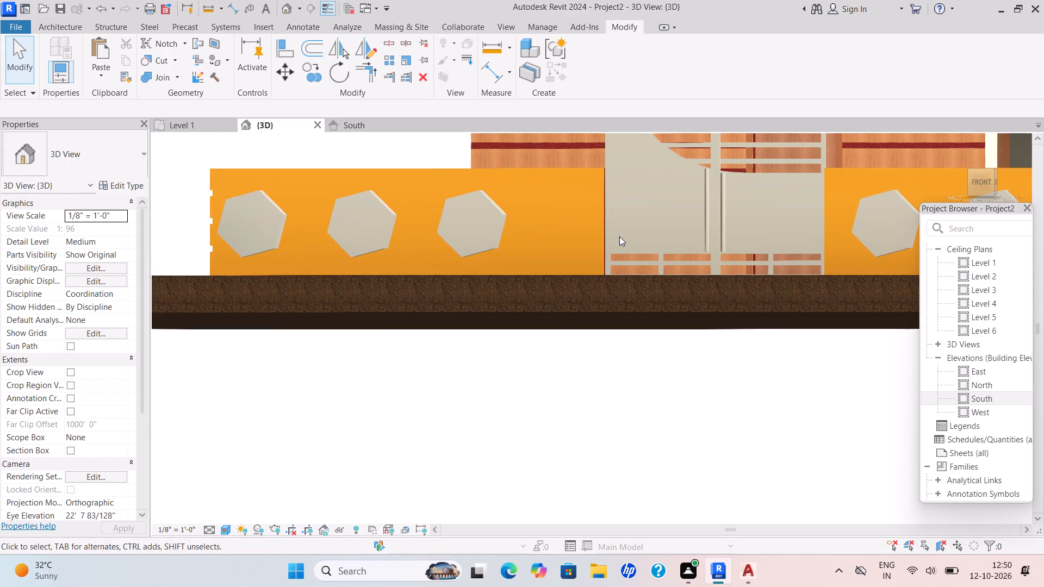
scroll(613, 238, "down", 4)
middle_click_drag(592, 242, 625, 299, "shift")
scroll(660, 251, "down", 2)
middle_click_drag(660, 251, 497, 255)
middle_click_drag(473, 260, 453, 273, "shift")
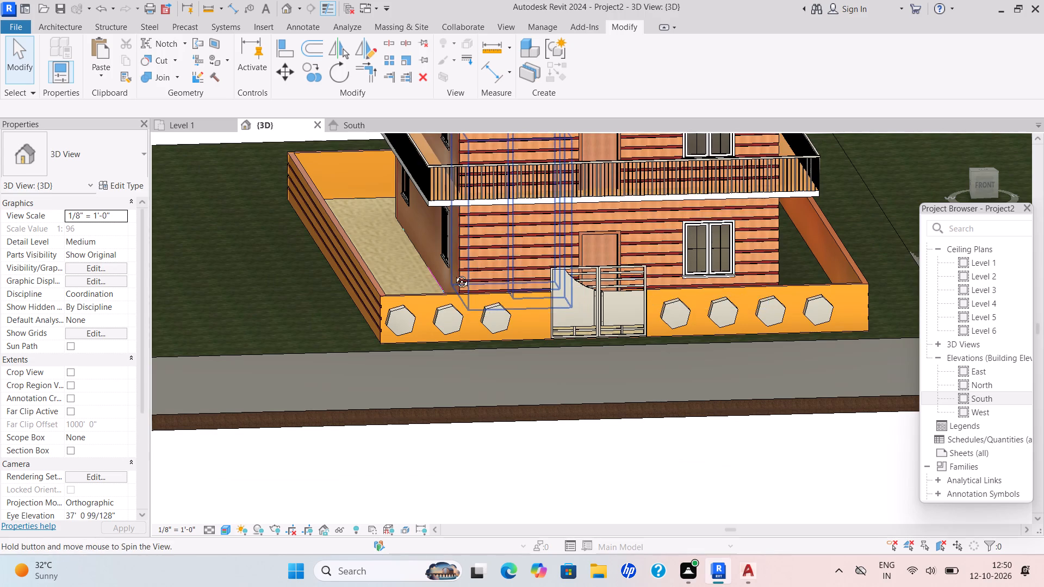
middle_click_drag(453, 273, 448, 277, "shift")
scroll(453, 271, "up", 3)
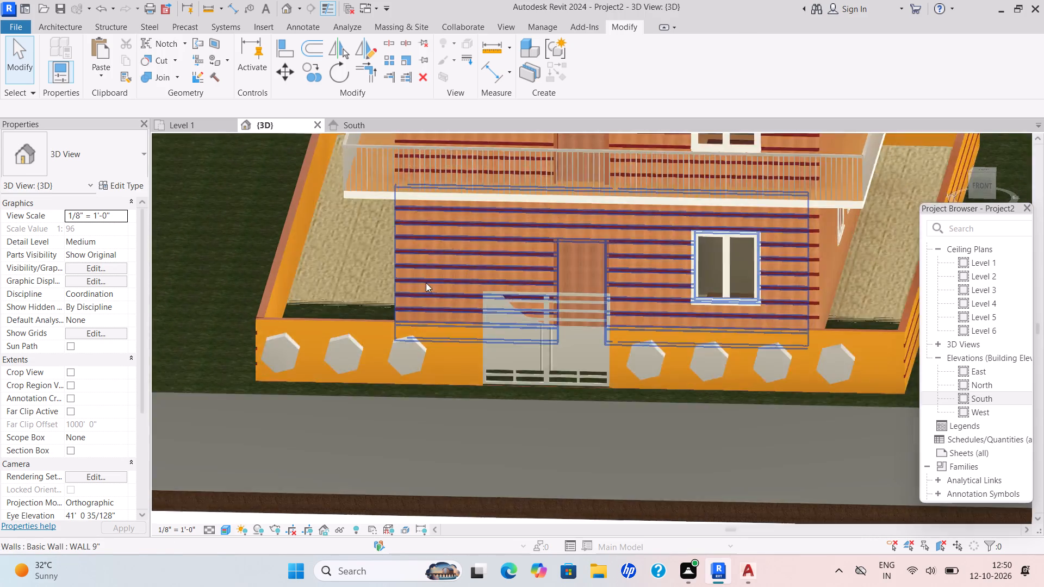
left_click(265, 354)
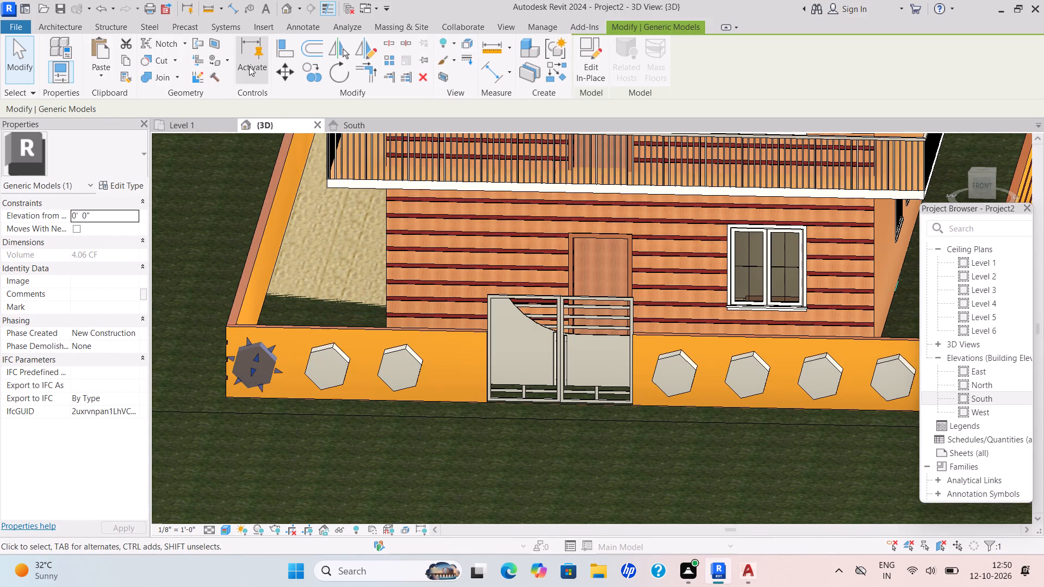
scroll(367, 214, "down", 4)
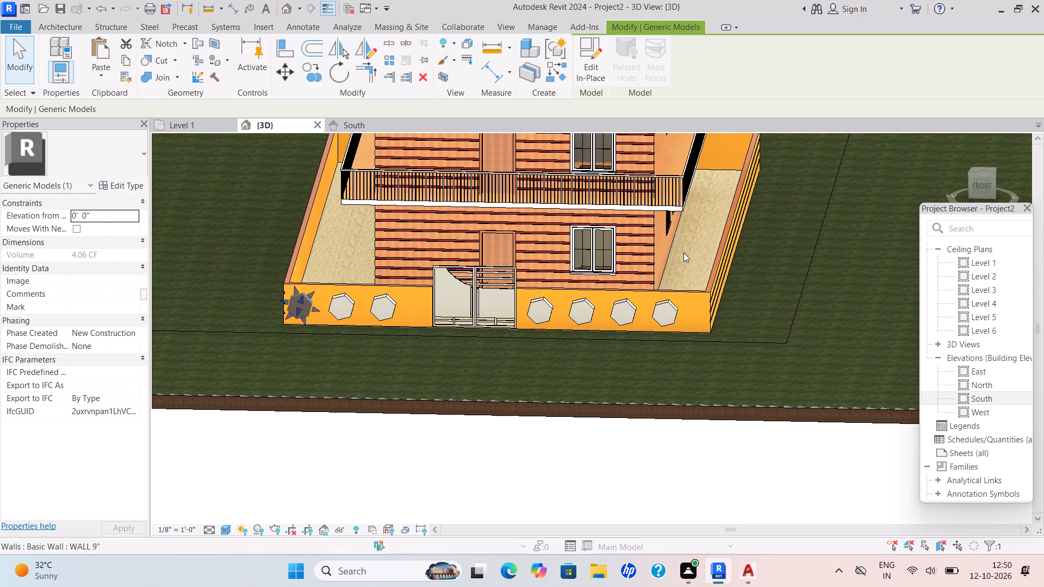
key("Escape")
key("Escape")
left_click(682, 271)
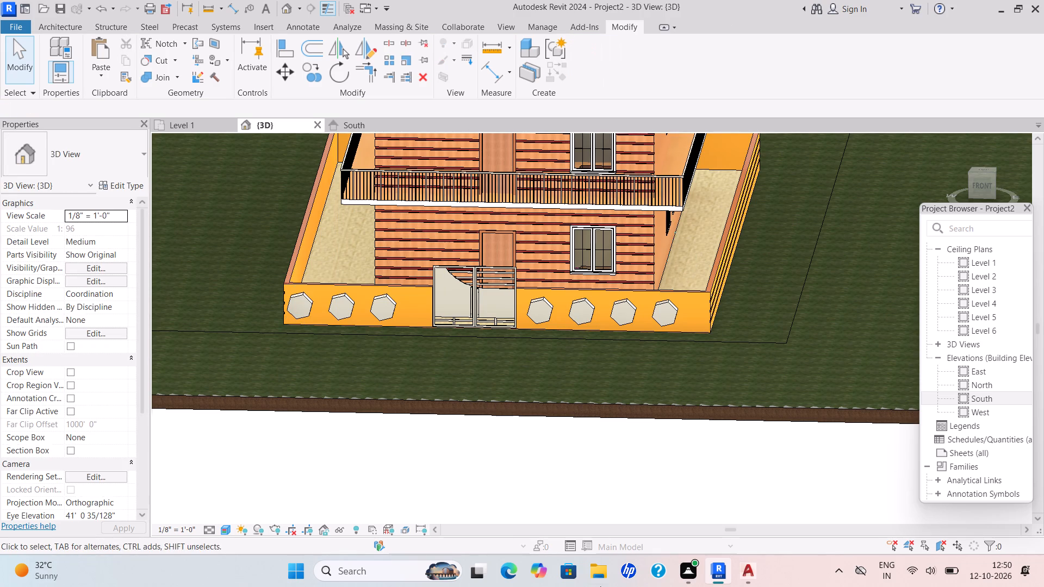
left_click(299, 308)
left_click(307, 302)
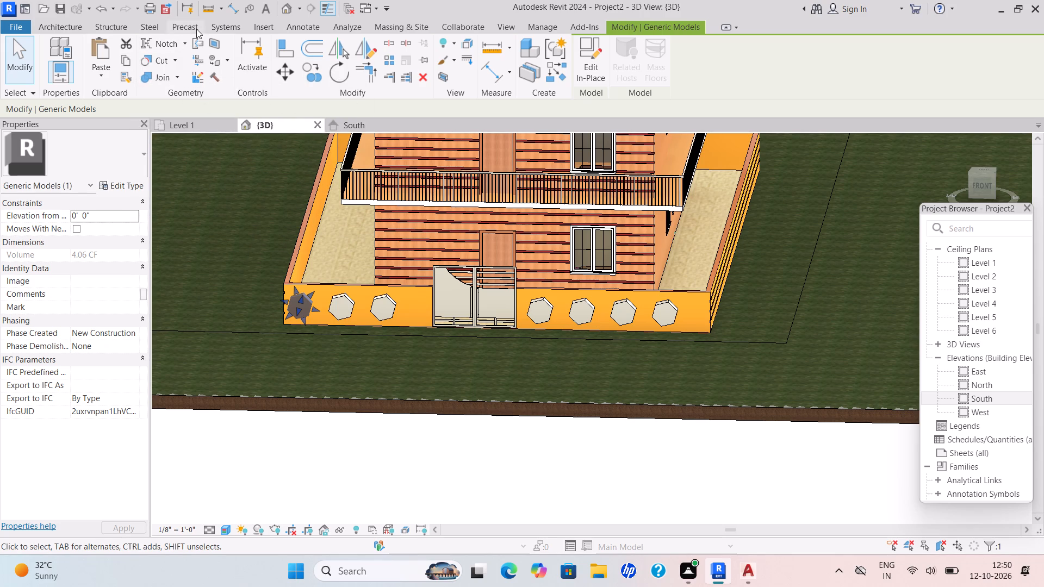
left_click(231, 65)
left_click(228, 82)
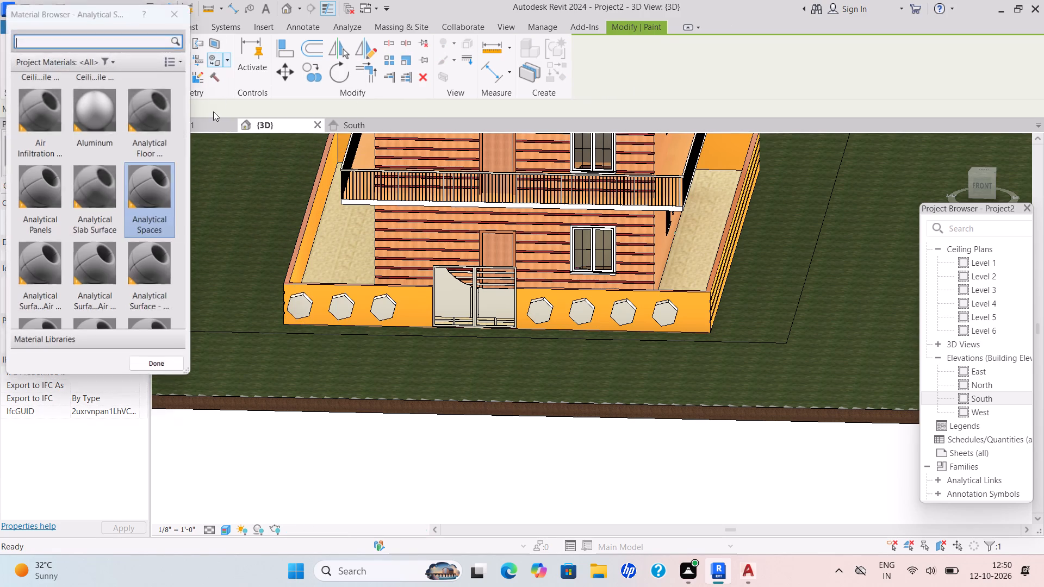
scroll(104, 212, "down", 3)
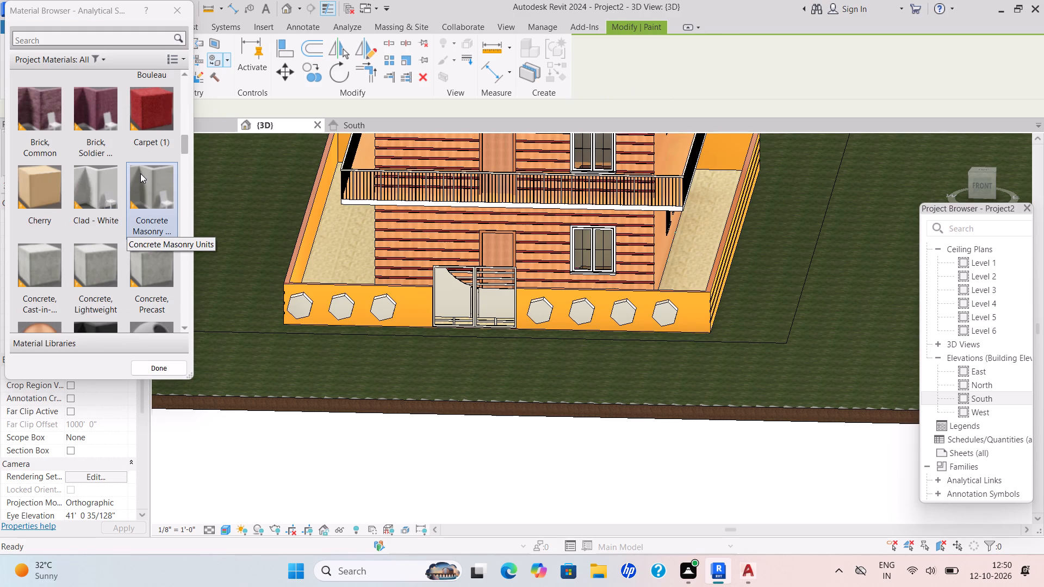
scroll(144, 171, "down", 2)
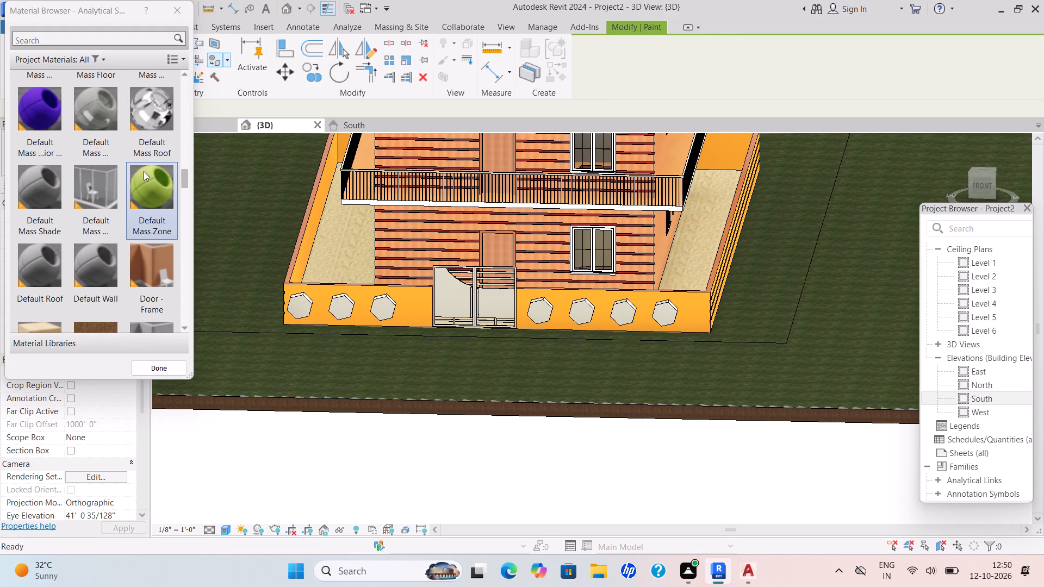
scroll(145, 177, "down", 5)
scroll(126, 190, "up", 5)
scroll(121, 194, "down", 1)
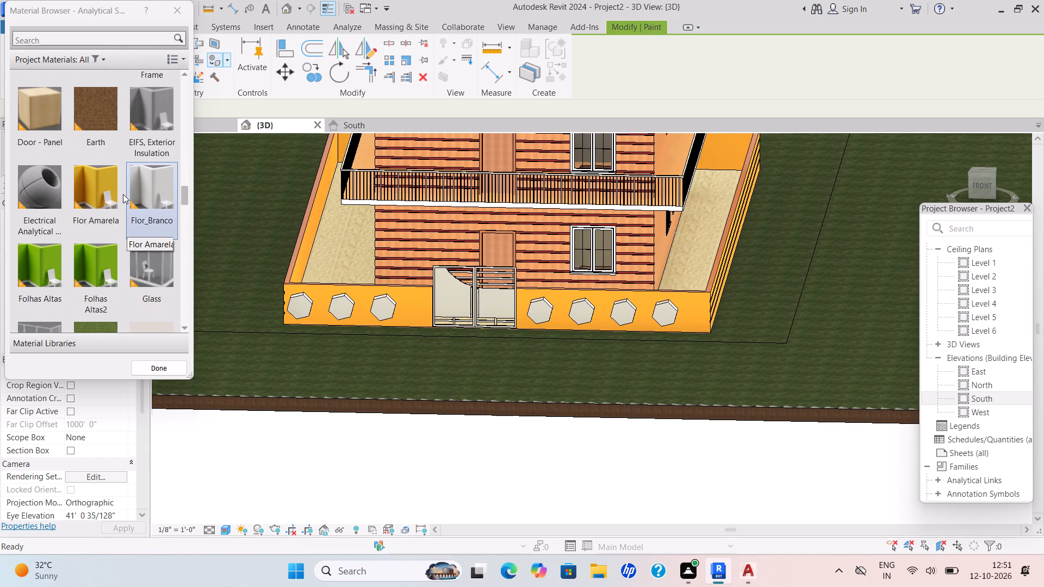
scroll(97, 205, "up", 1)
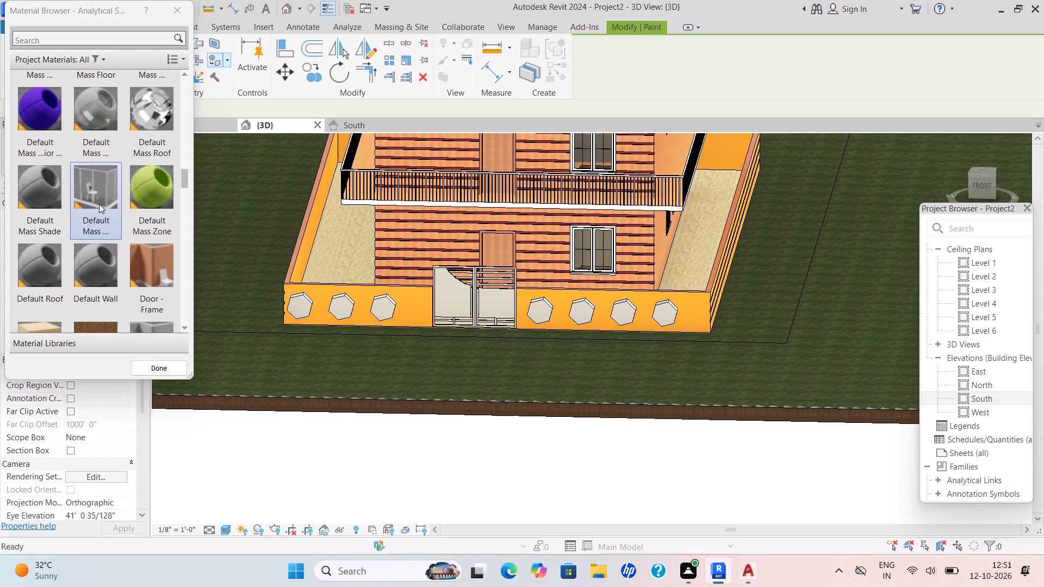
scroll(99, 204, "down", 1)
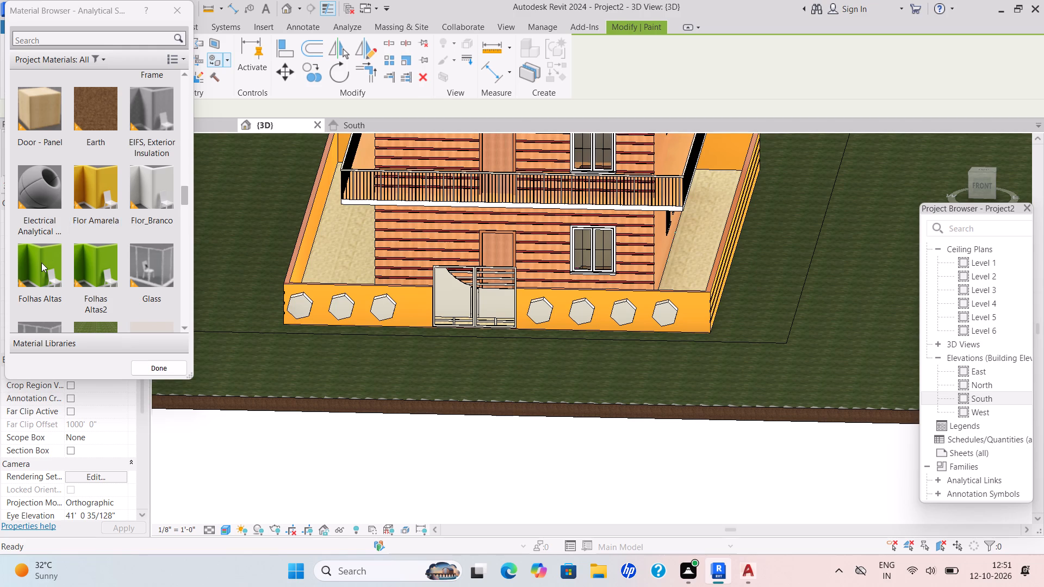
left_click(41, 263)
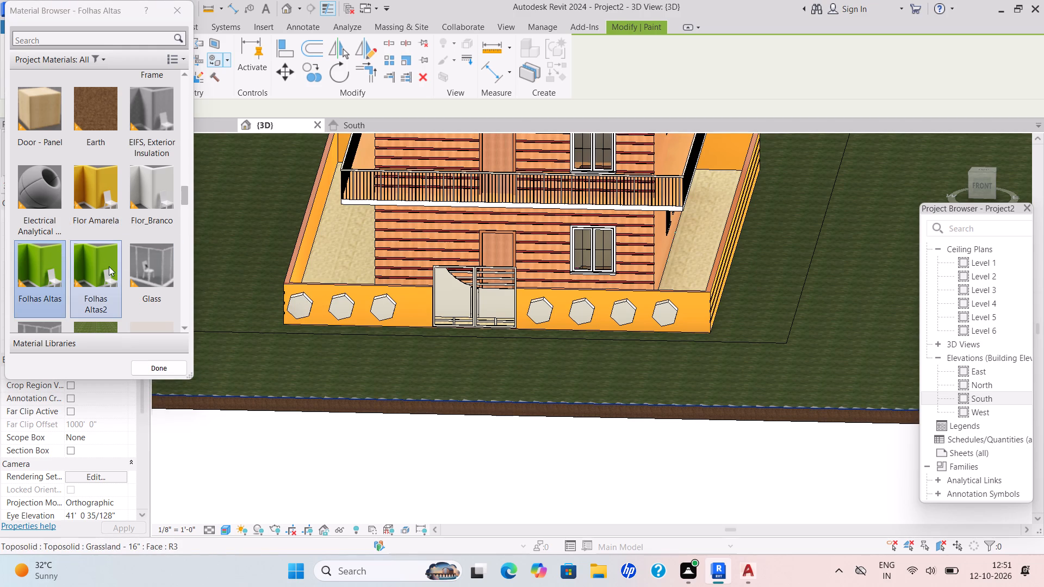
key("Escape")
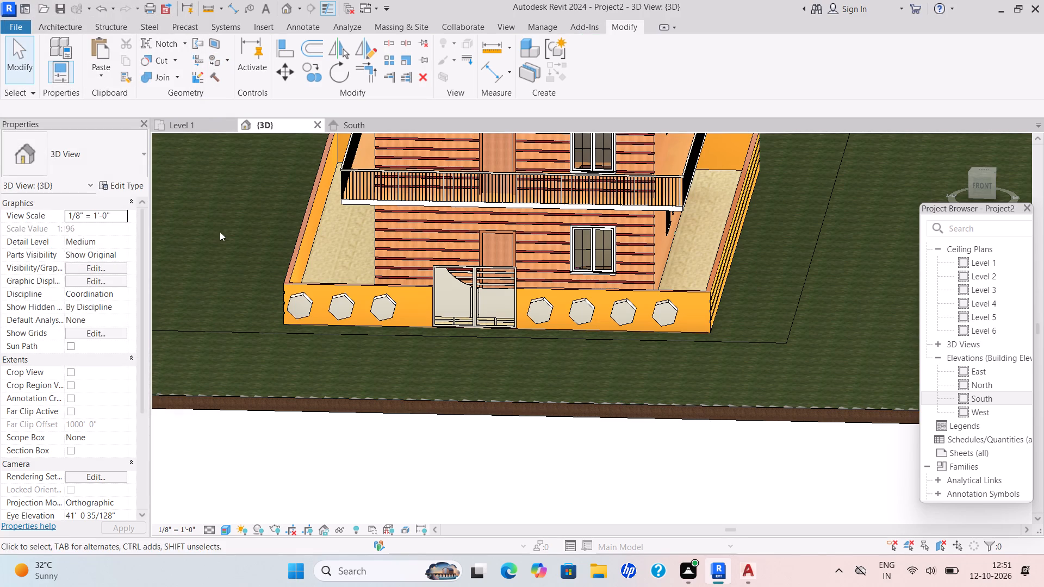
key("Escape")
Edit the corner hexagon on the front wall in place and paint its front face with the Folhas Altas2 material.
scroll(322, 314, "up", 9)
key("Escape")
key("Escape")
left_click(295, 291)
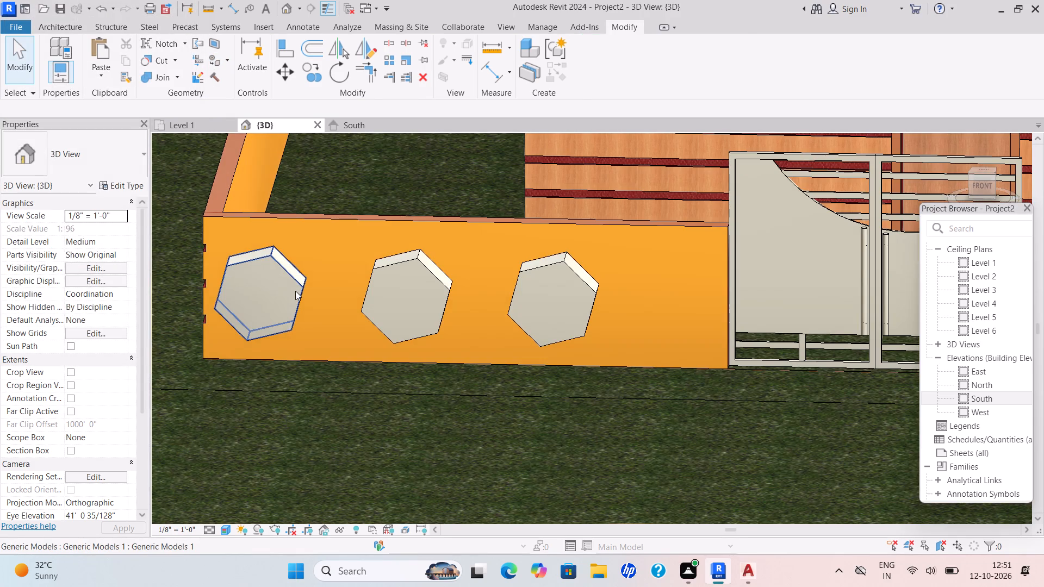
key("Escape")
left_click(303, 273)
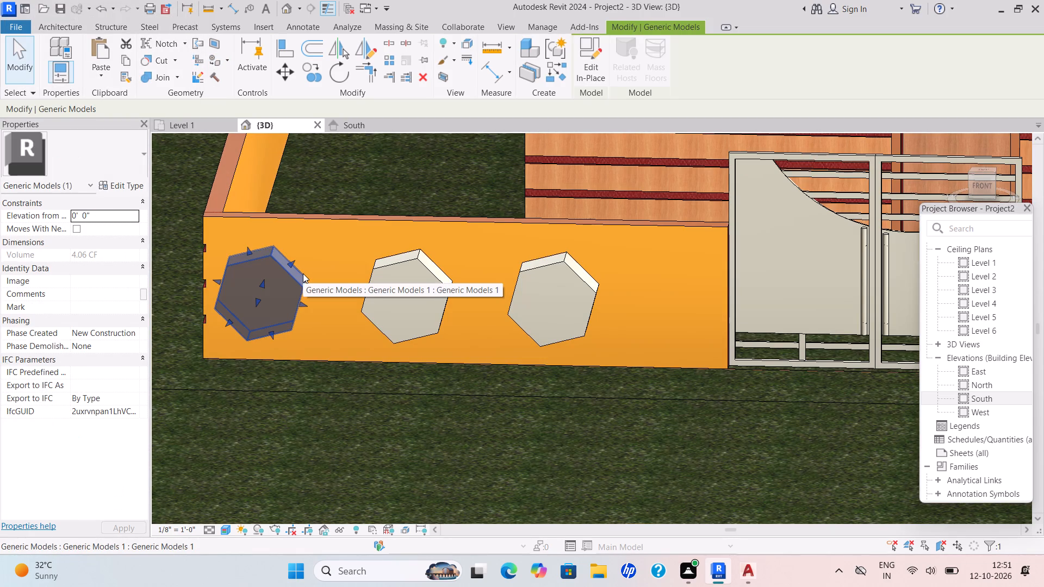
left_click(587, 72)
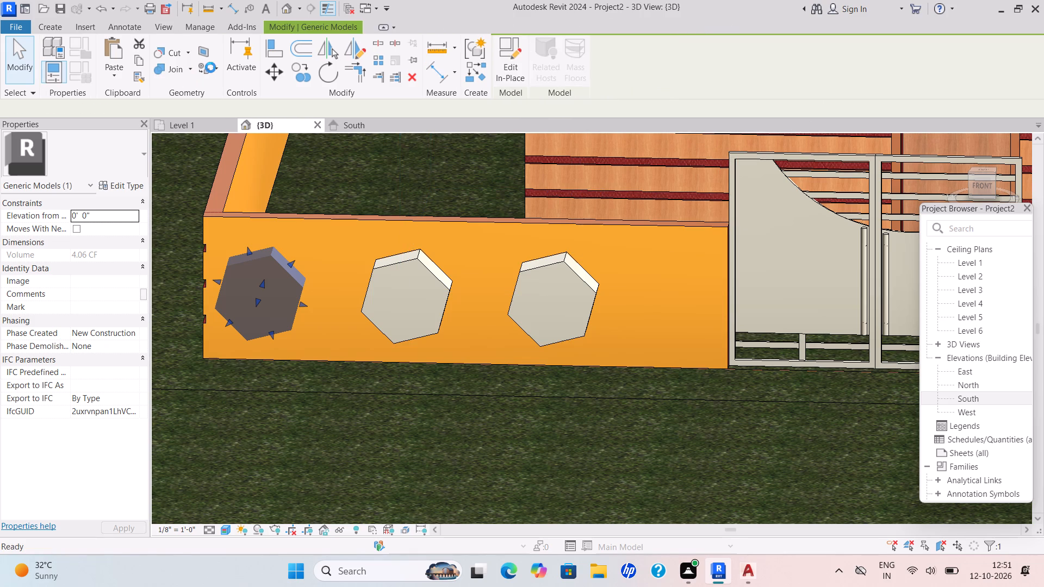
left_click(220, 72)
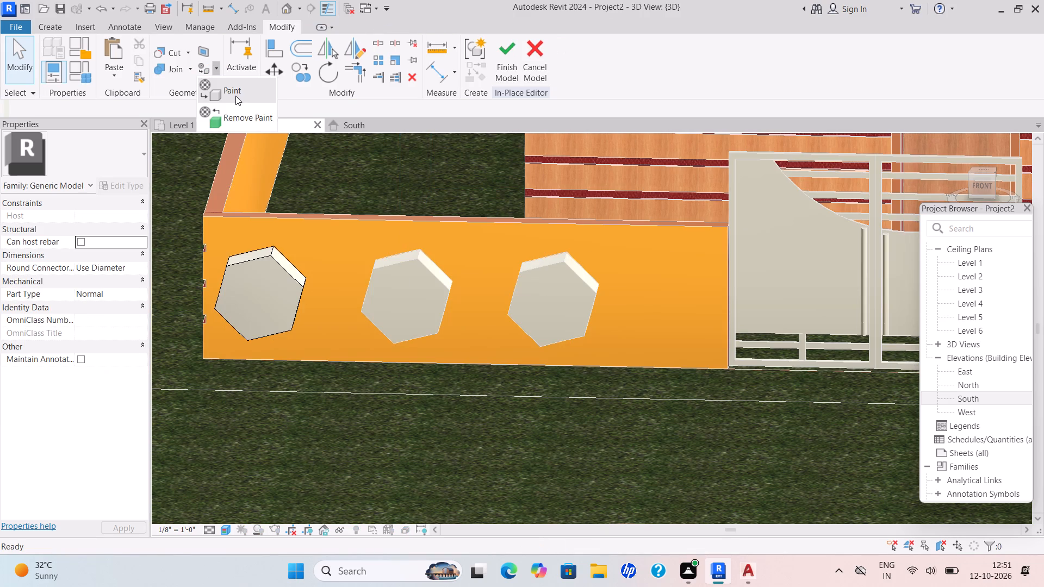
left_click(235, 96)
scroll(120, 188, "down", 6)
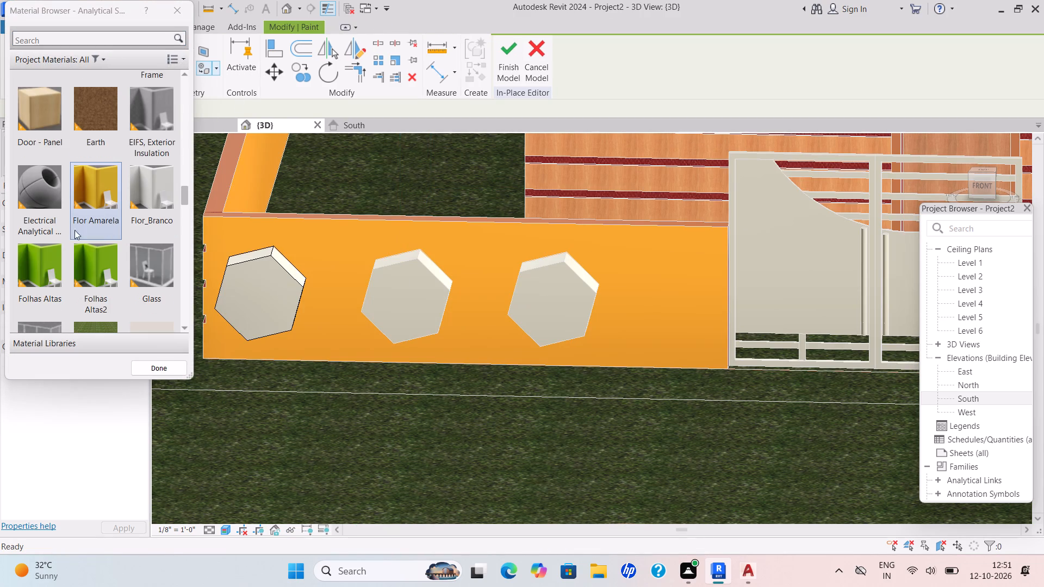
left_click(111, 280)
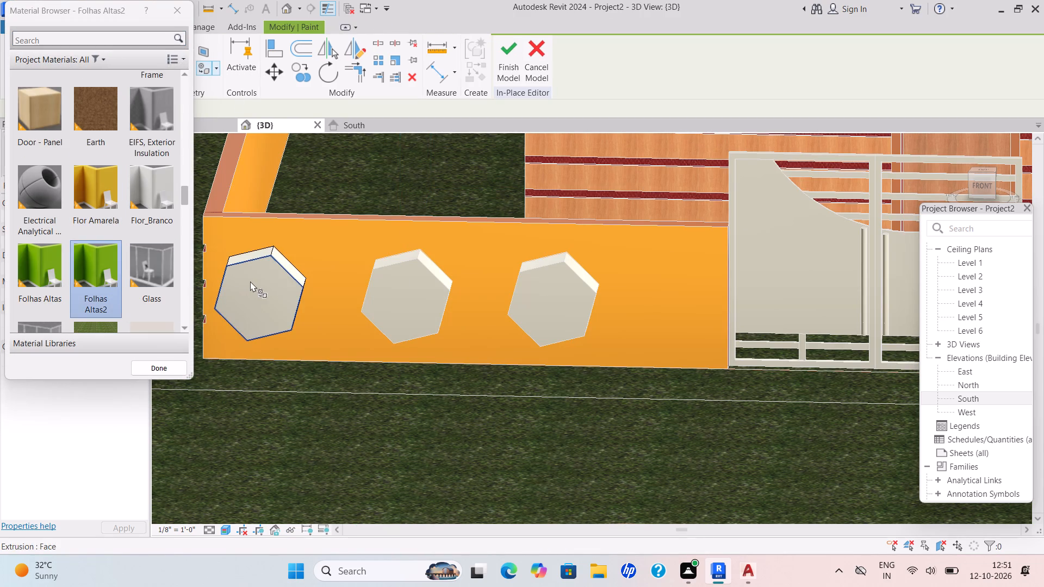
left_click(250, 281)
left_click(508, 58)
key("Escape")
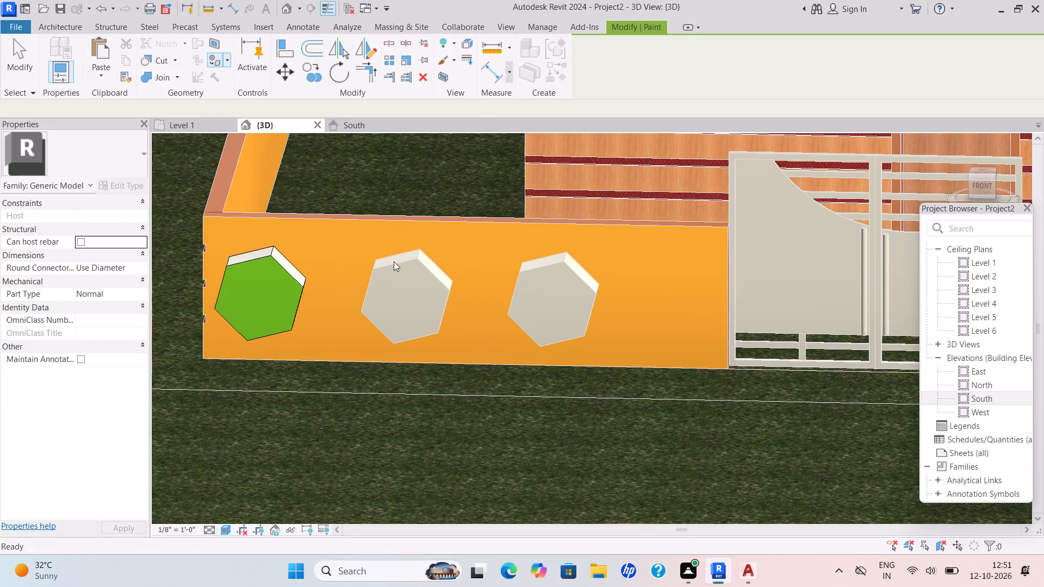
key("Escape")
Edit the second hexagon from the wall corner in place and paint its front face with the Brick, Soldier material.
left_click(422, 265)
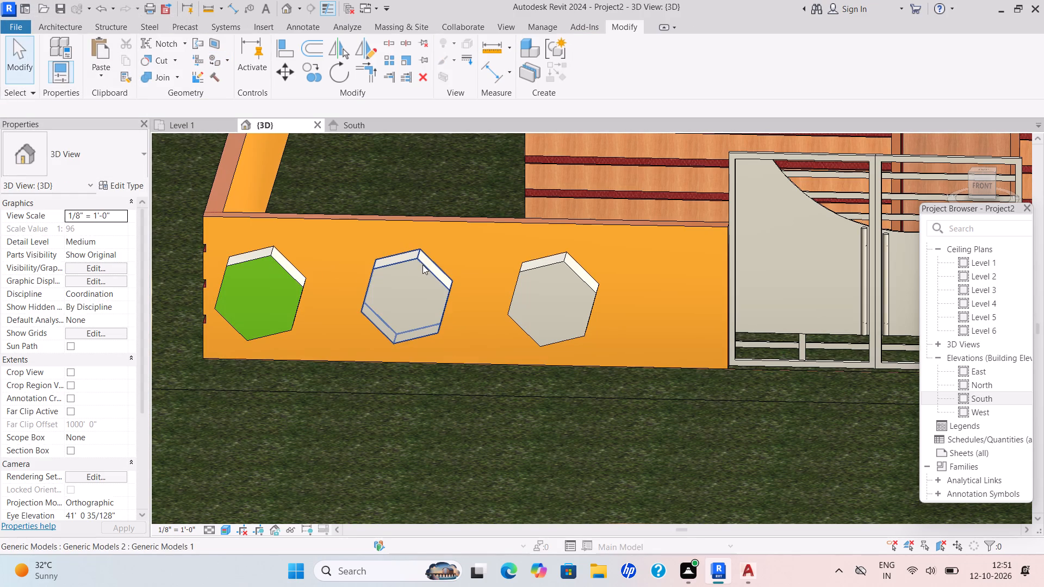
left_click(596, 55)
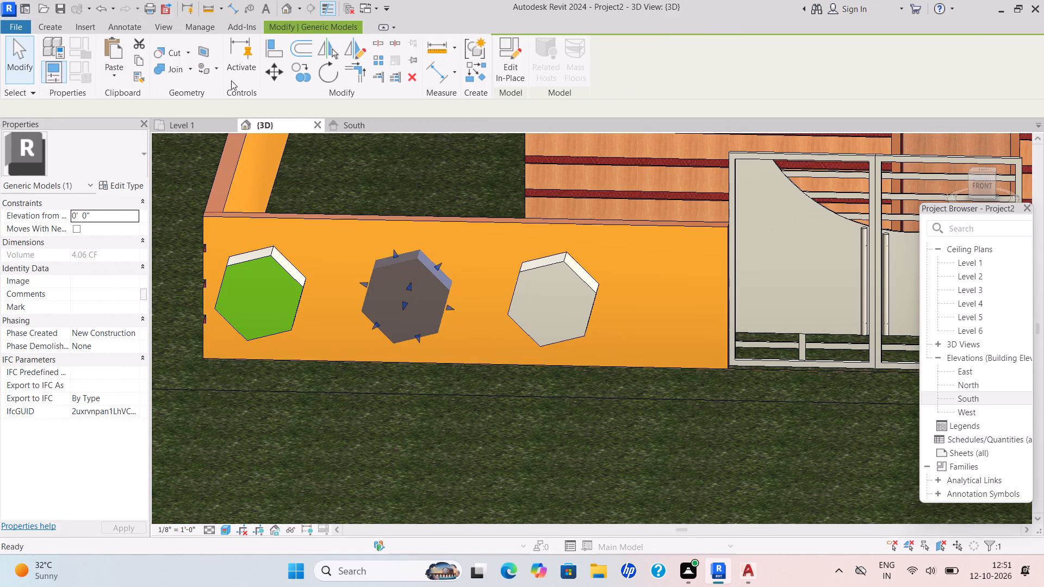
left_click(214, 66)
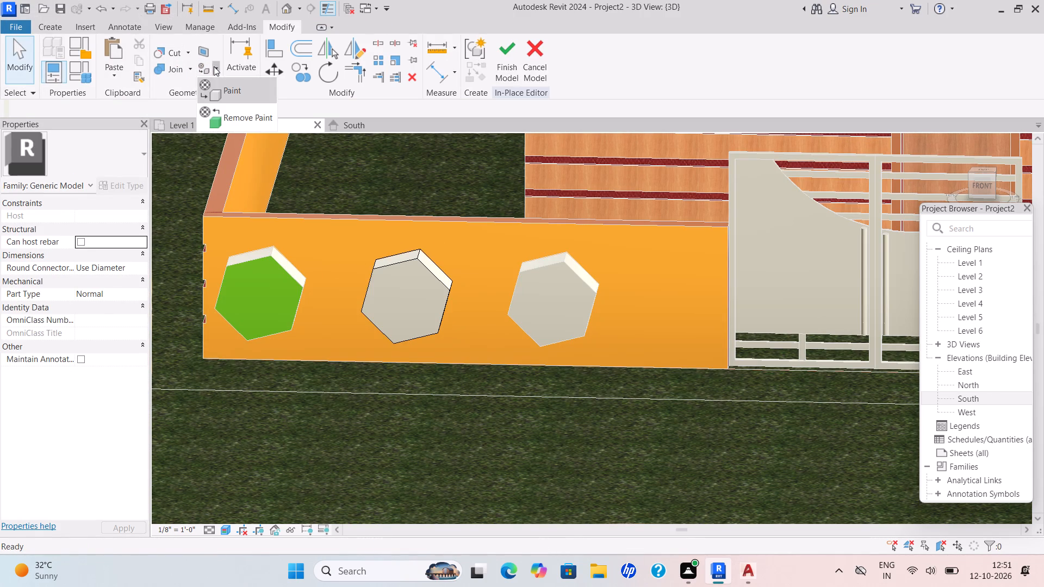
left_click(233, 93)
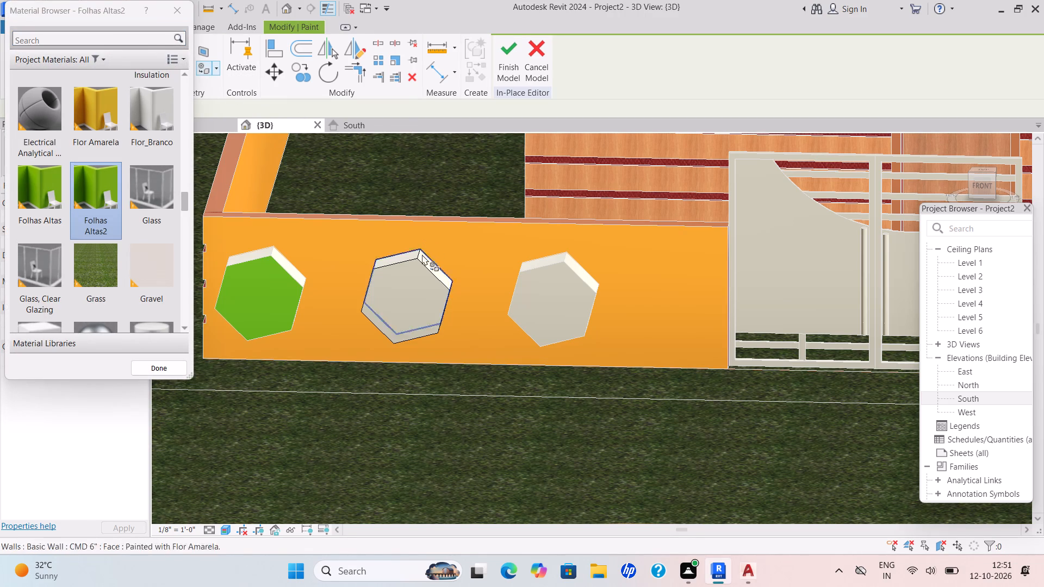
left_click(93, 135)
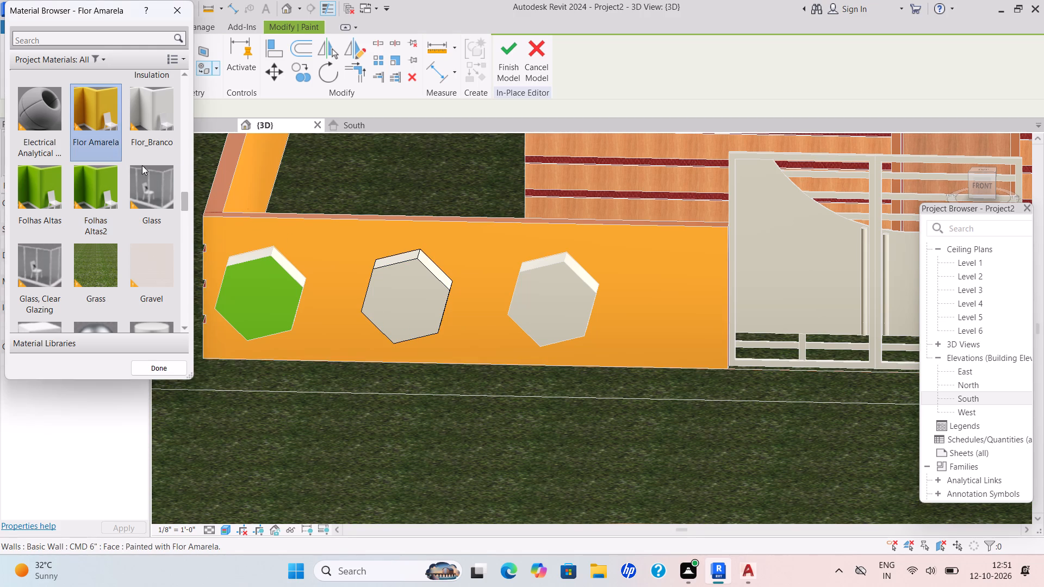
scroll(174, 168, "up", 5)
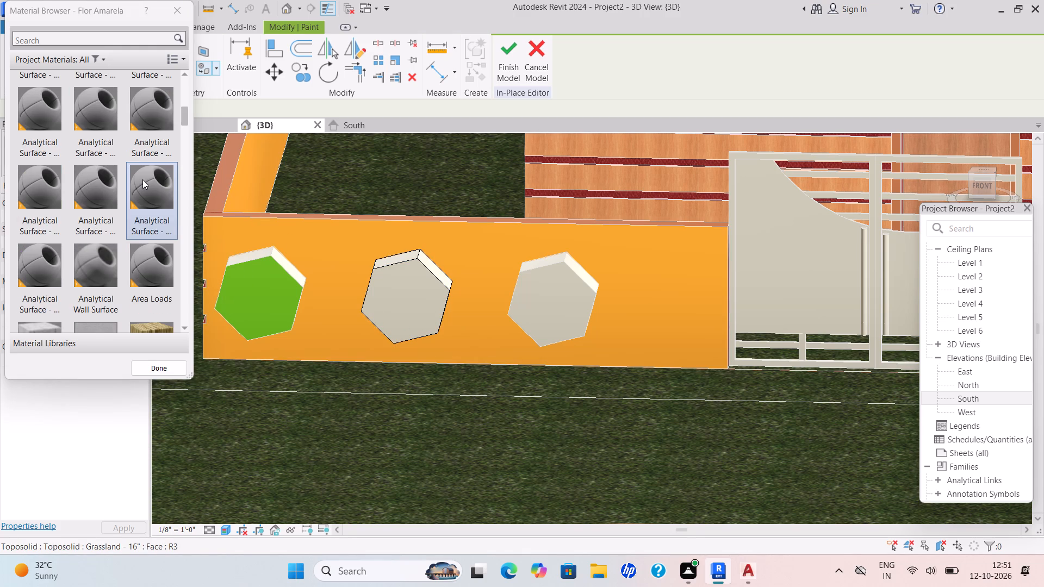
scroll(142, 179, "down", 2)
scroll(142, 179, "up", 1)
left_click_drag(115, 278, 124, 278)
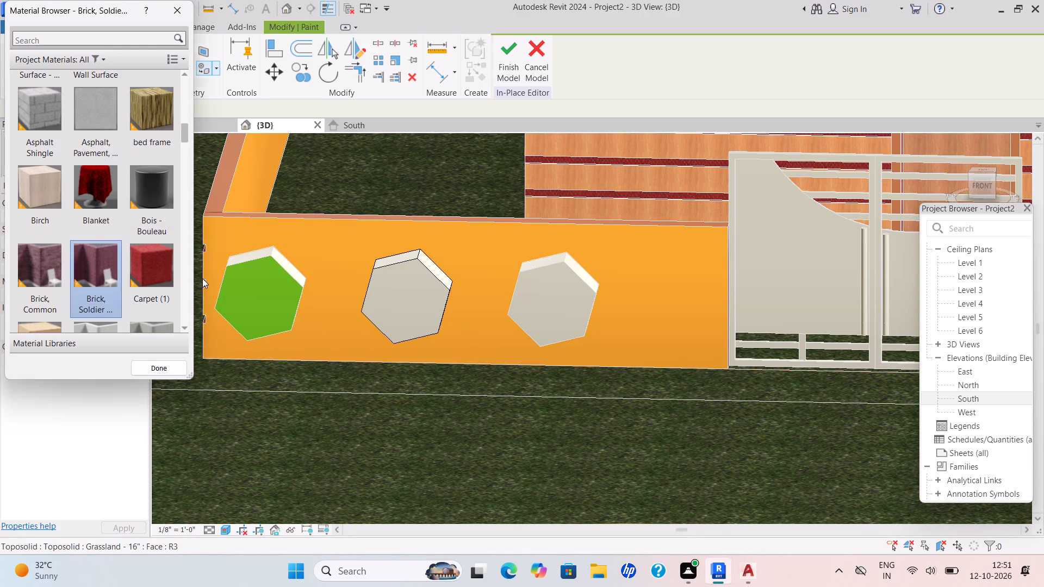
left_click(409, 279)
left_click(509, 46)
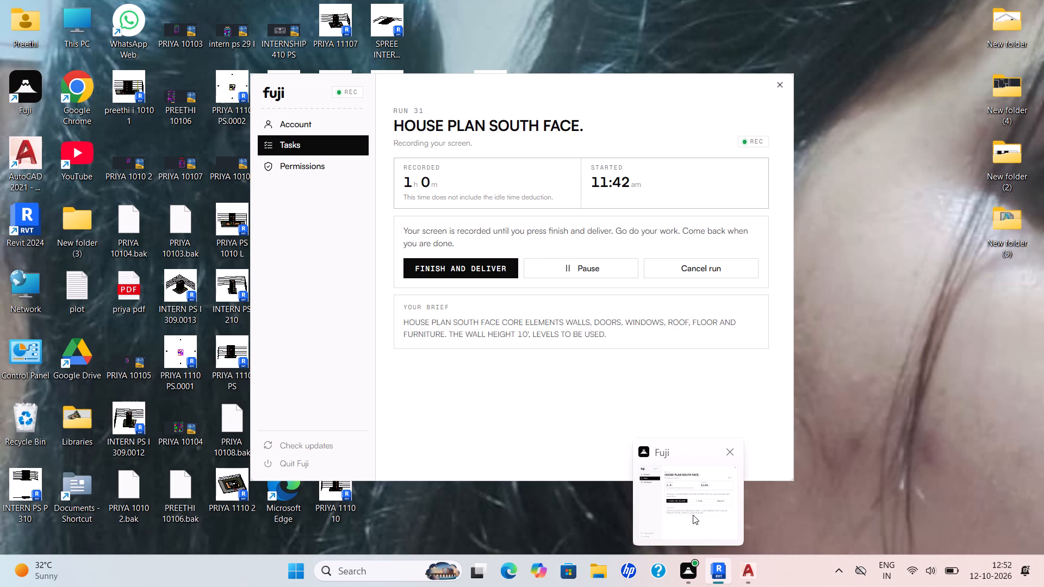
Switch to AutoCAD and open the drawing INTERN PP29 from the Documents folder.
scroll(591, 388, "down", 5)
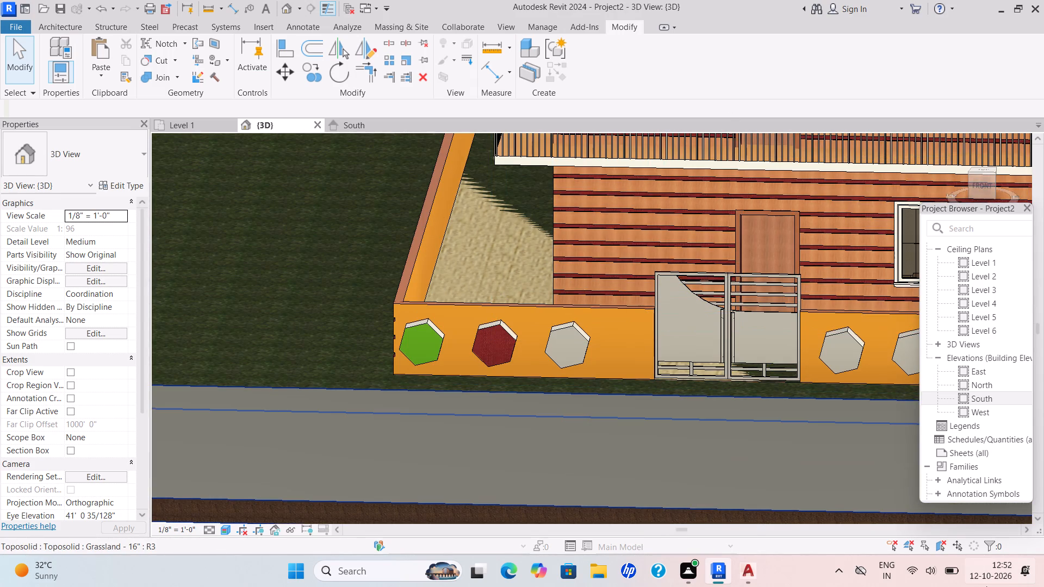
left_click(754, 576)
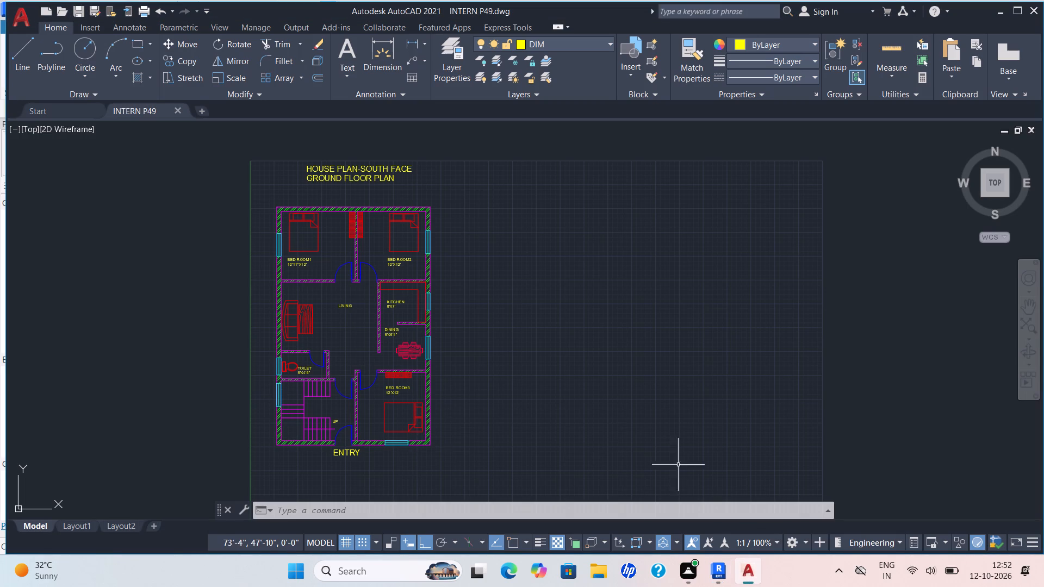
left_click(743, 570)
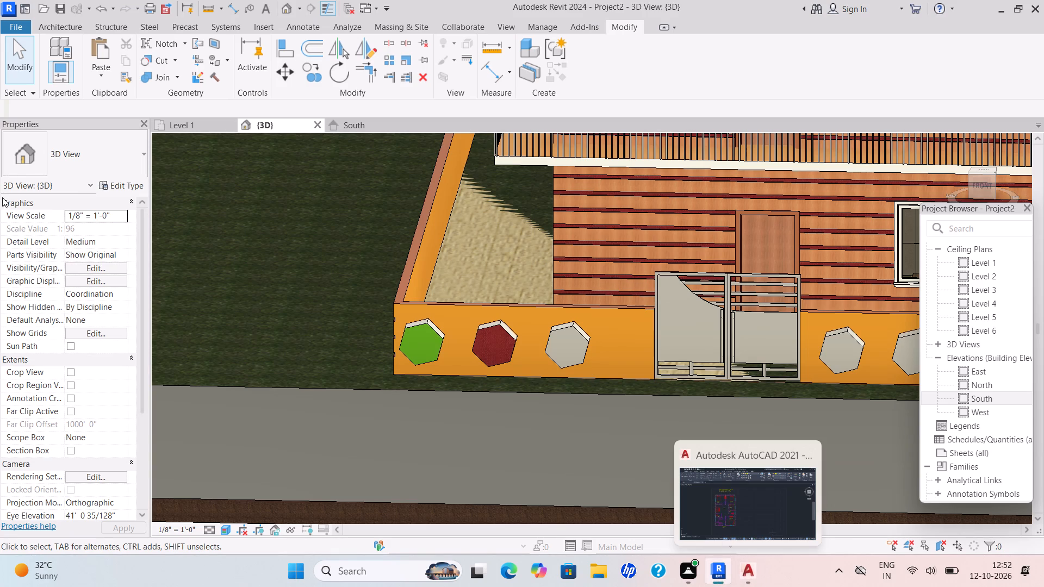
left_click(757, 574)
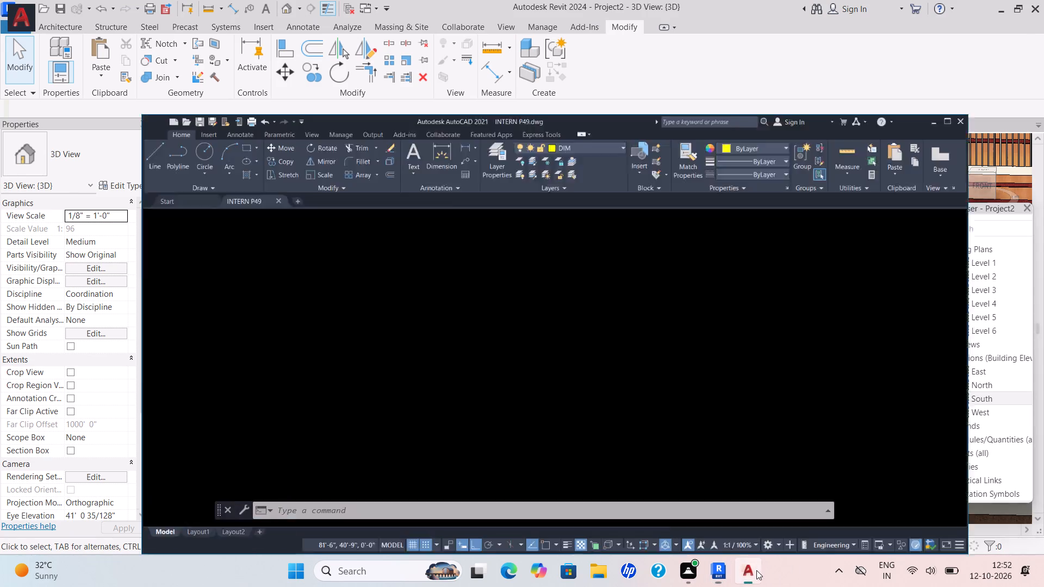
left_click(21, 11)
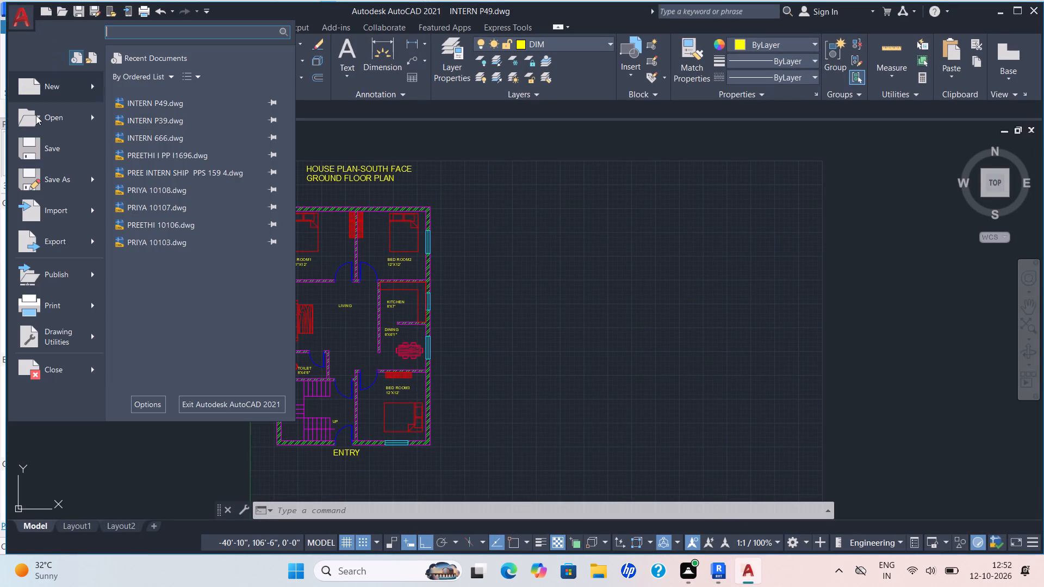
left_click(53, 117)
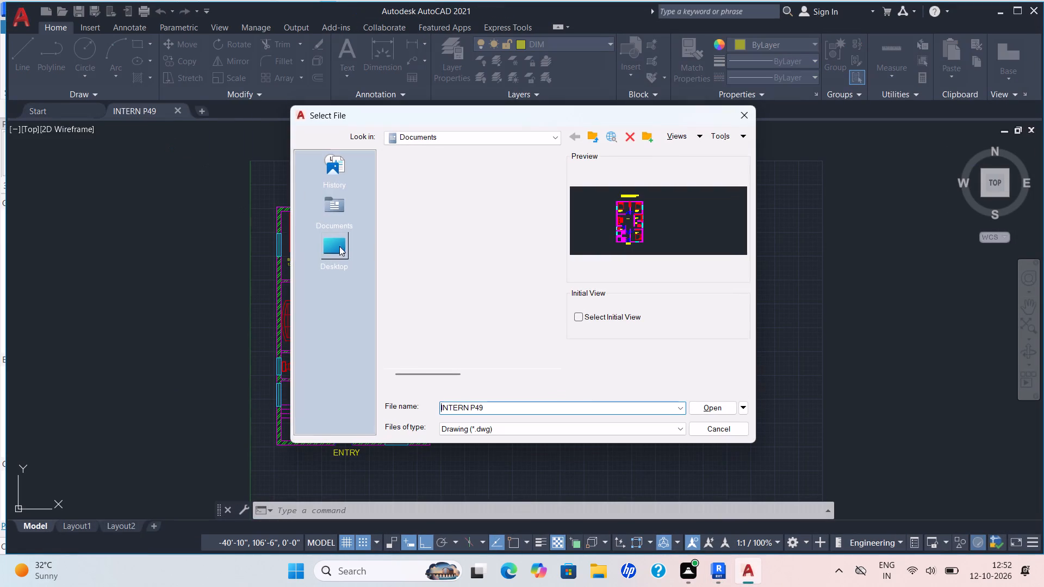
scroll(445, 355, "down", 1)
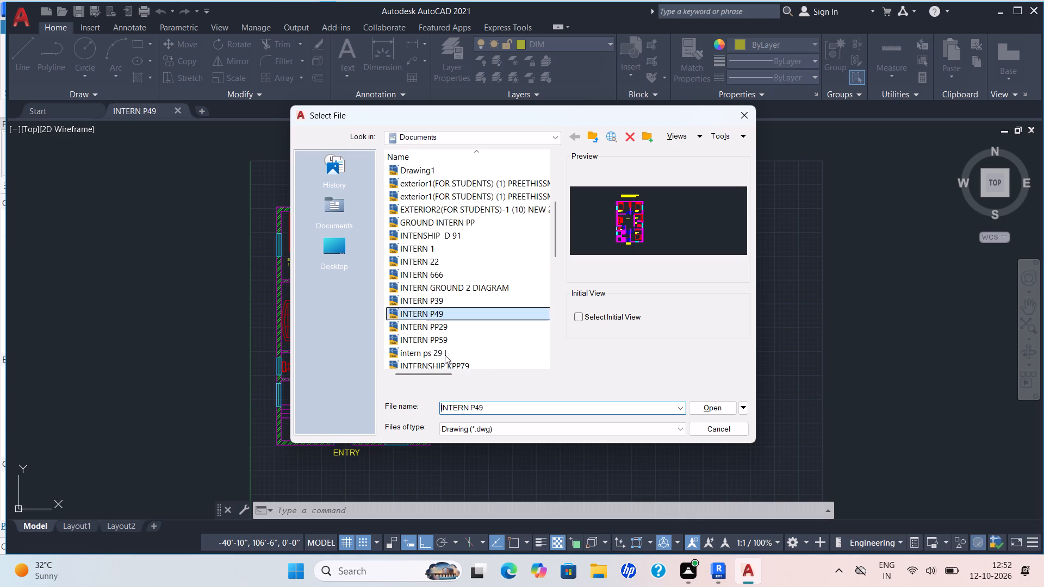
left_click(453, 331)
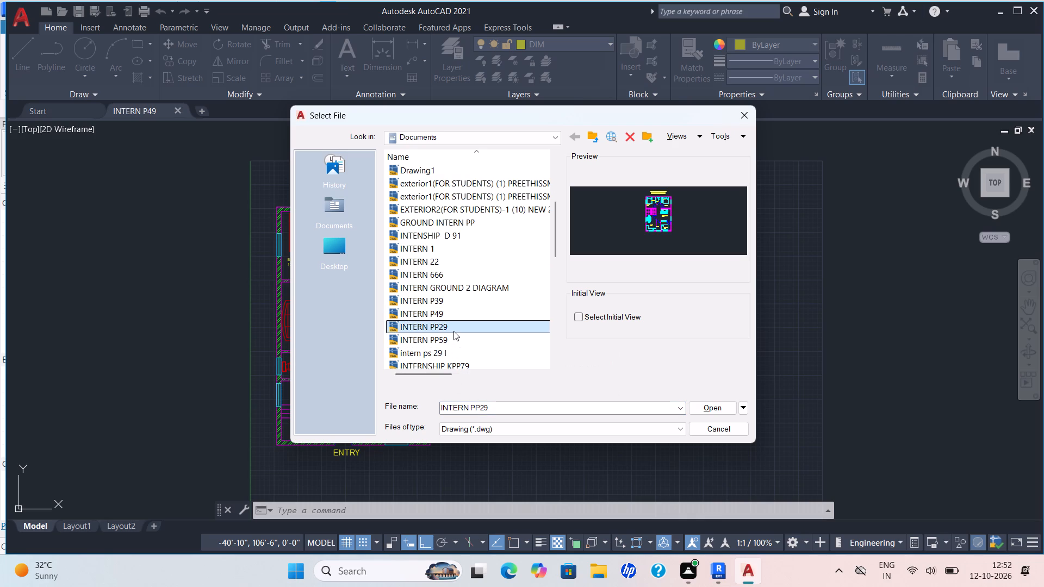
left_click(709, 407)
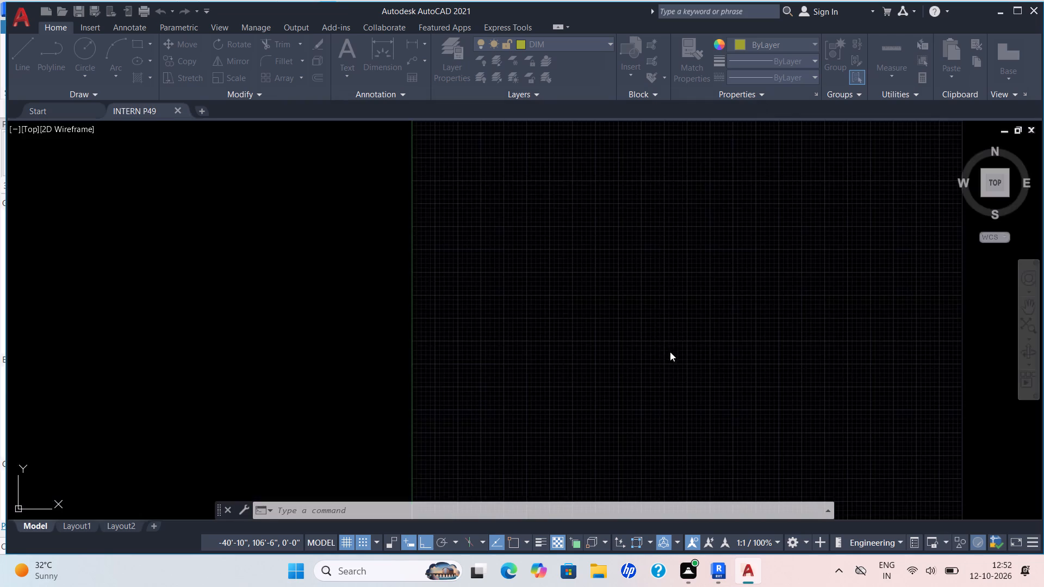
Look over the east-face ground floor plan in INTERN PP29, and return to the INTERN P49 drawing.
scroll(652, 246, "up", 1)
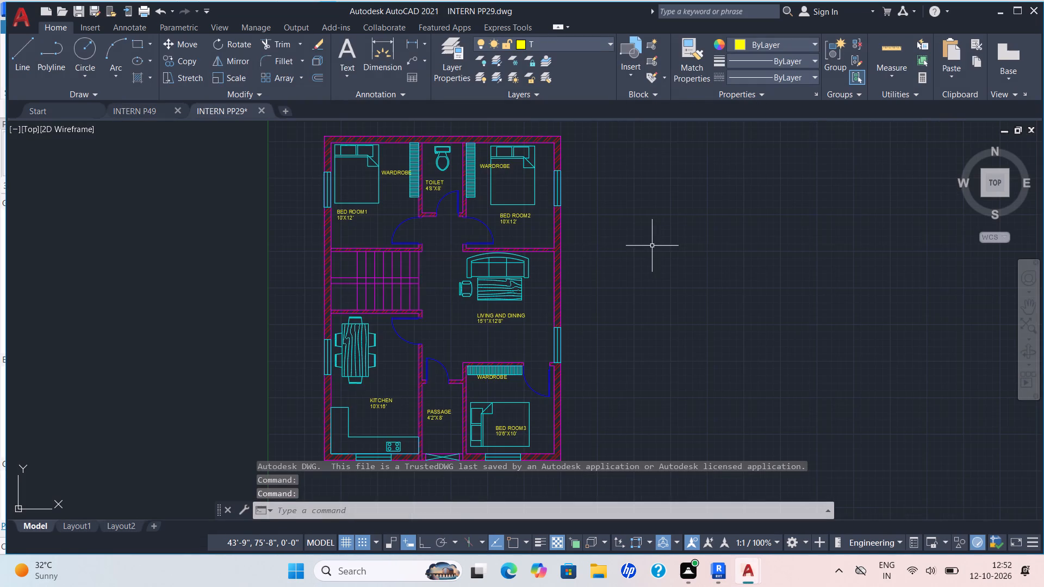
middle_click_drag(630, 324, 610, 390)
scroll(630, 326, "down", 2)
scroll(610, 390, "up", 1)
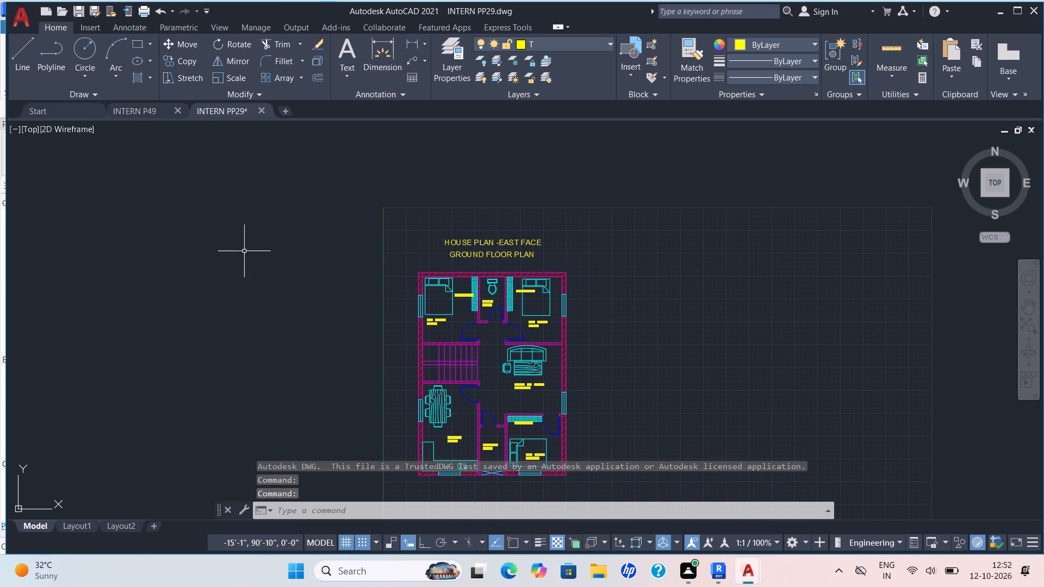
left_click(172, 114)
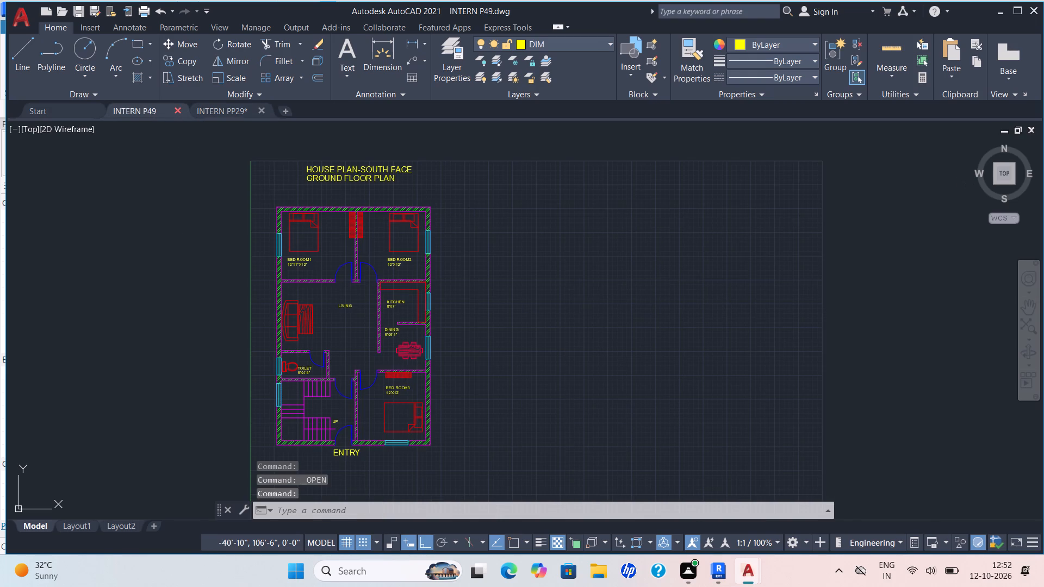